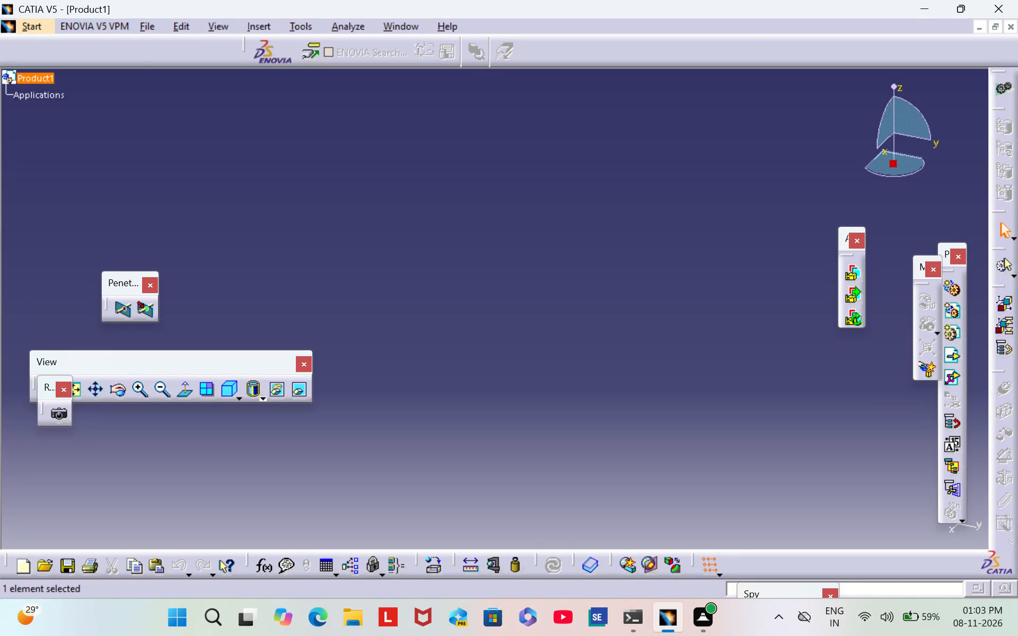
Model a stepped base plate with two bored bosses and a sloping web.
Switch to the Part Design workbench to add a new part under Product1.
click(31, 23)
click(75, 61)
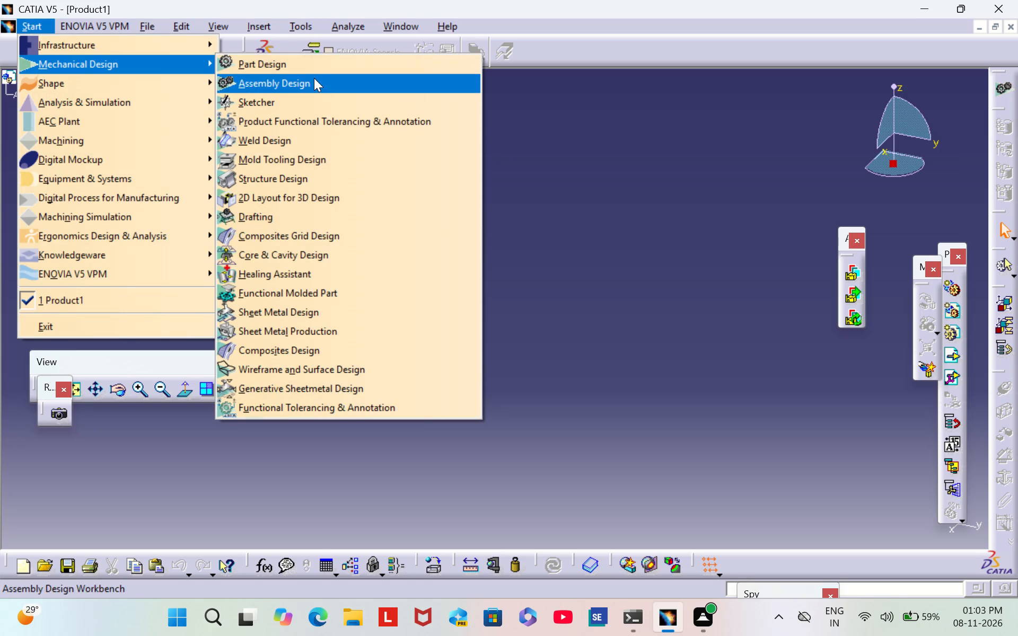
click(306, 66)
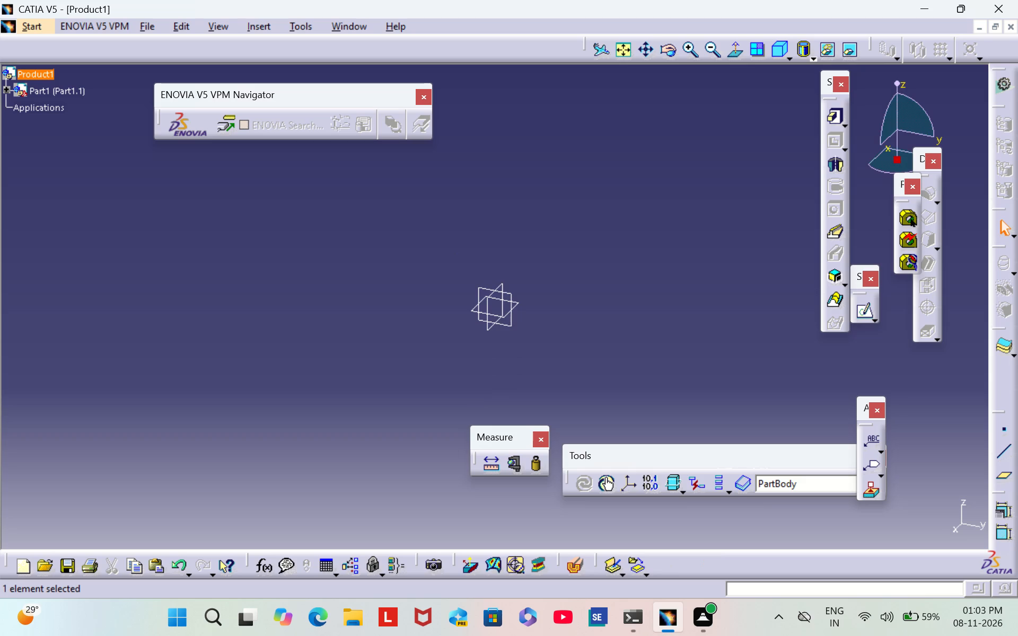
Open a new sketch on the part's xy plane.
click(520, 303)
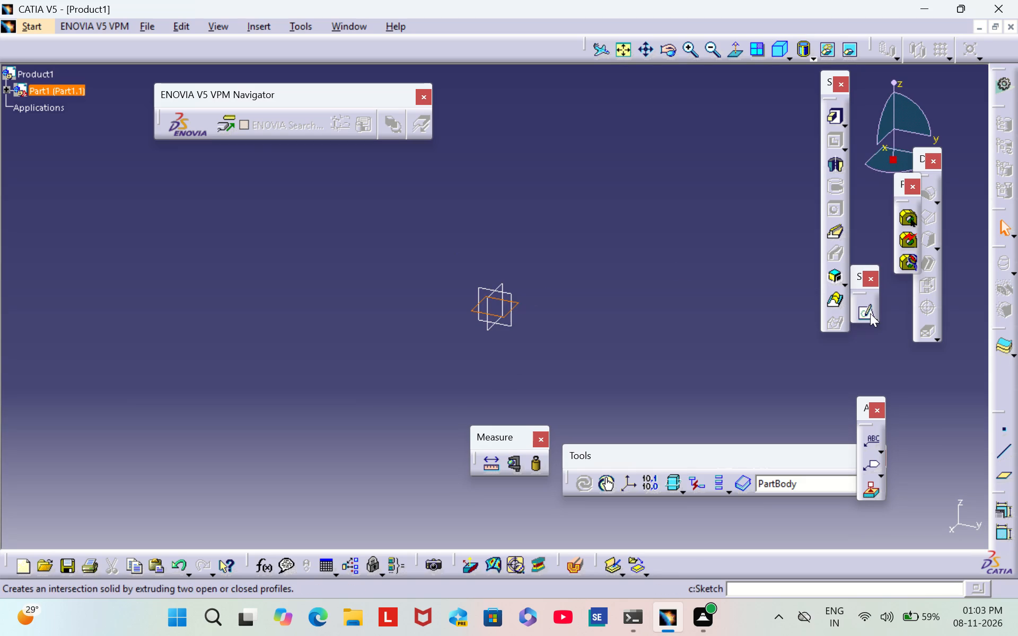
click(869, 314)
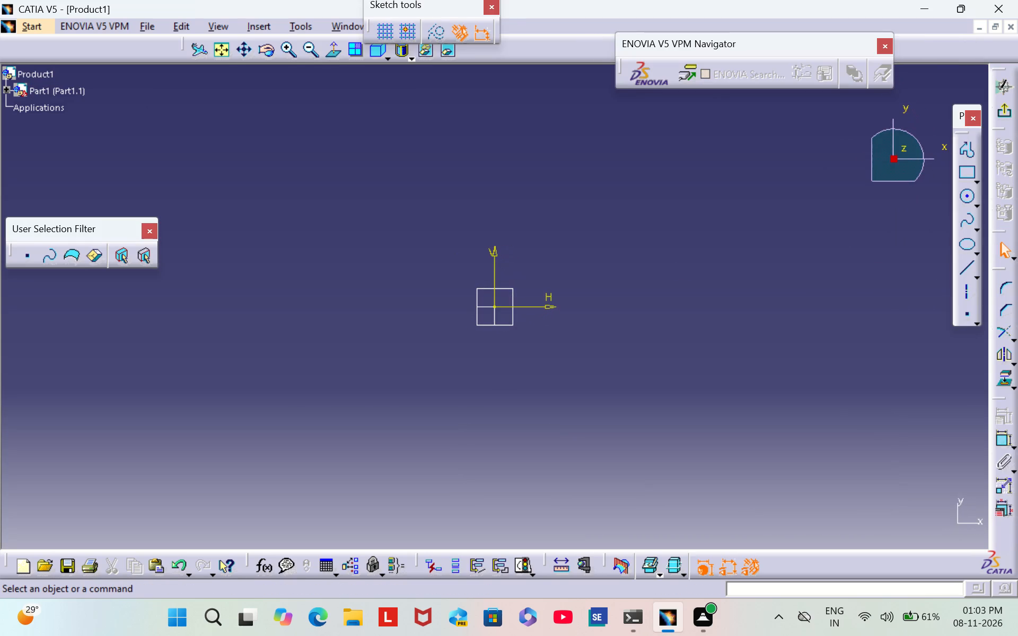
Sketch a closed T-shaped profile with its upper edge on the H axis, from about -53 to 71 mm, and a narrower step below.
click(965, 150)
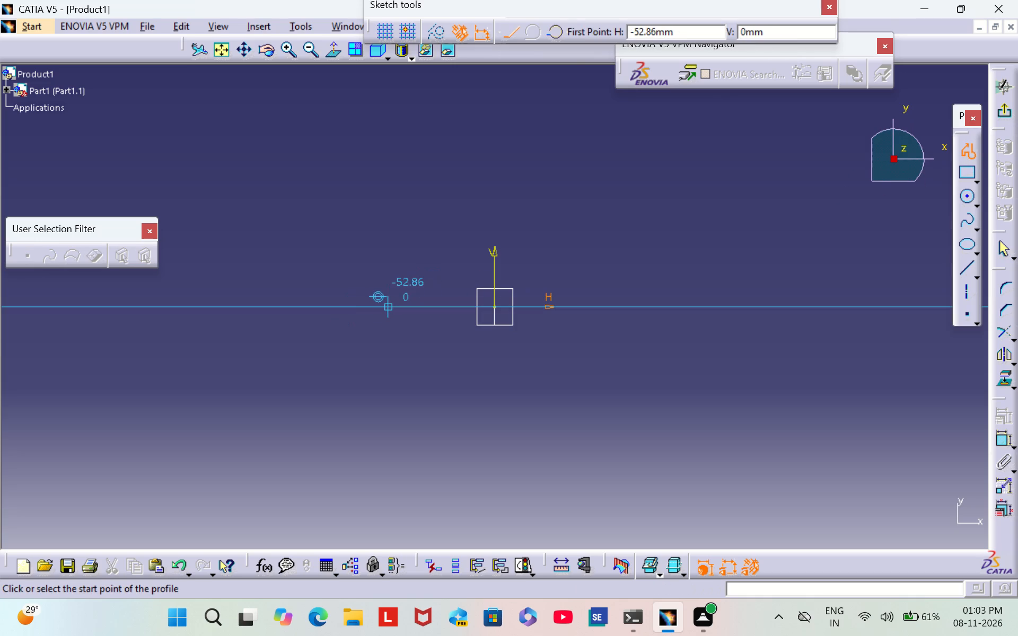
click(387, 311)
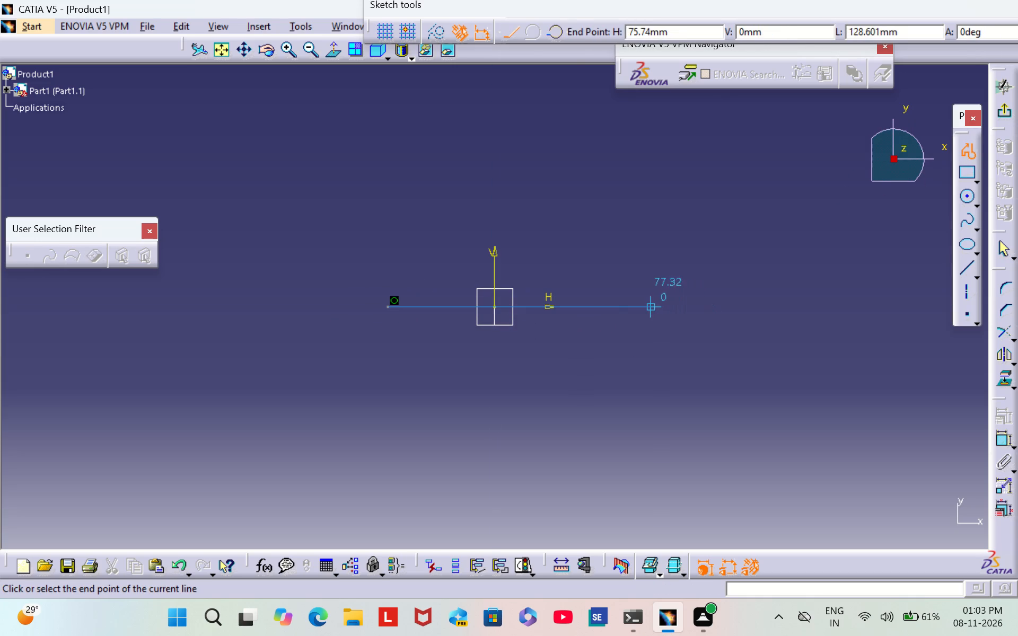
click(637, 307)
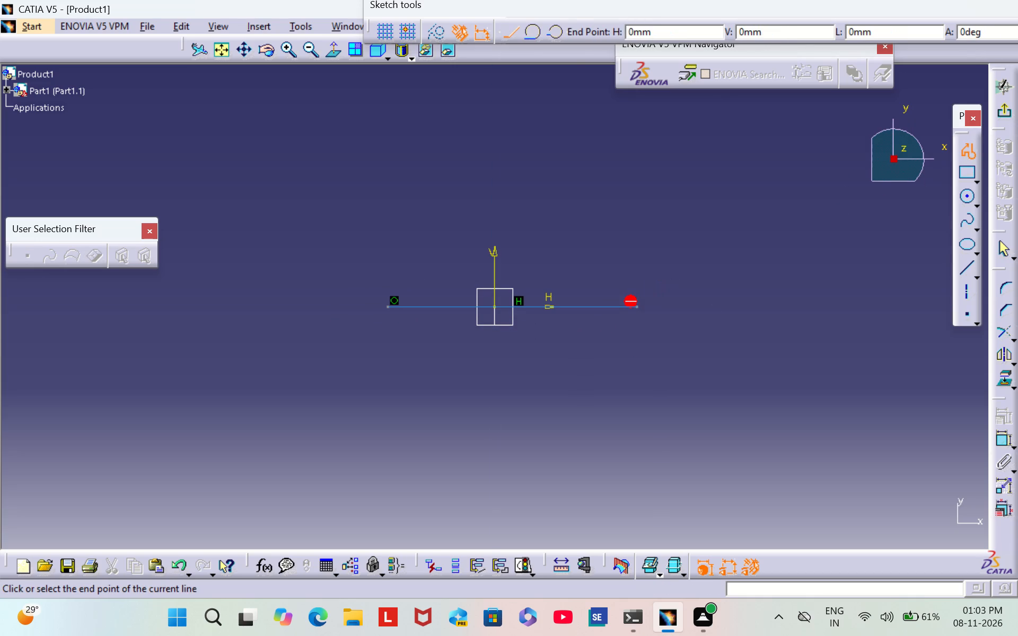
click(639, 341)
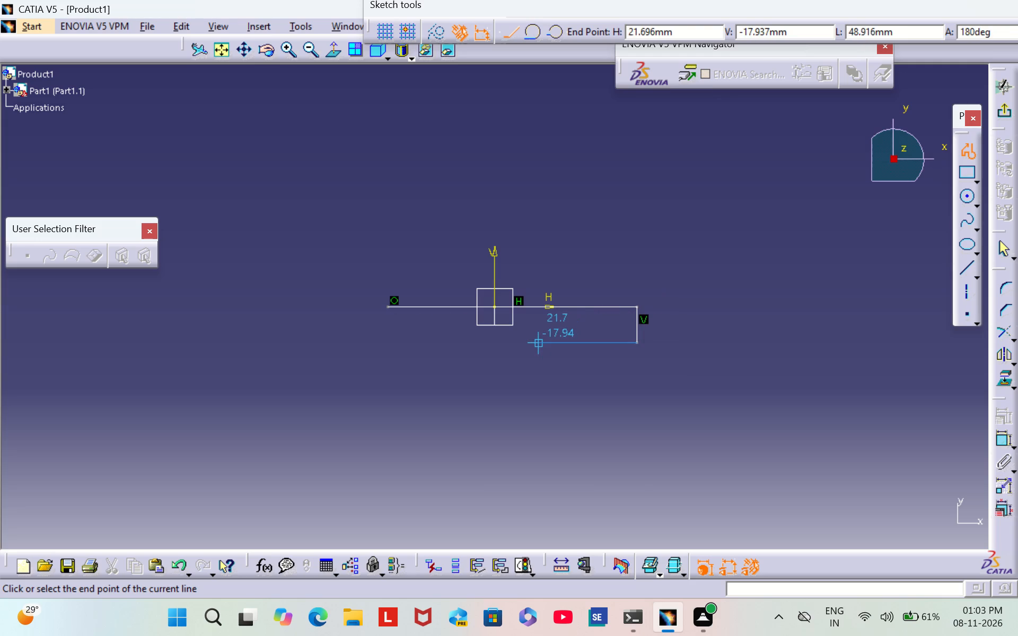
click(537, 339)
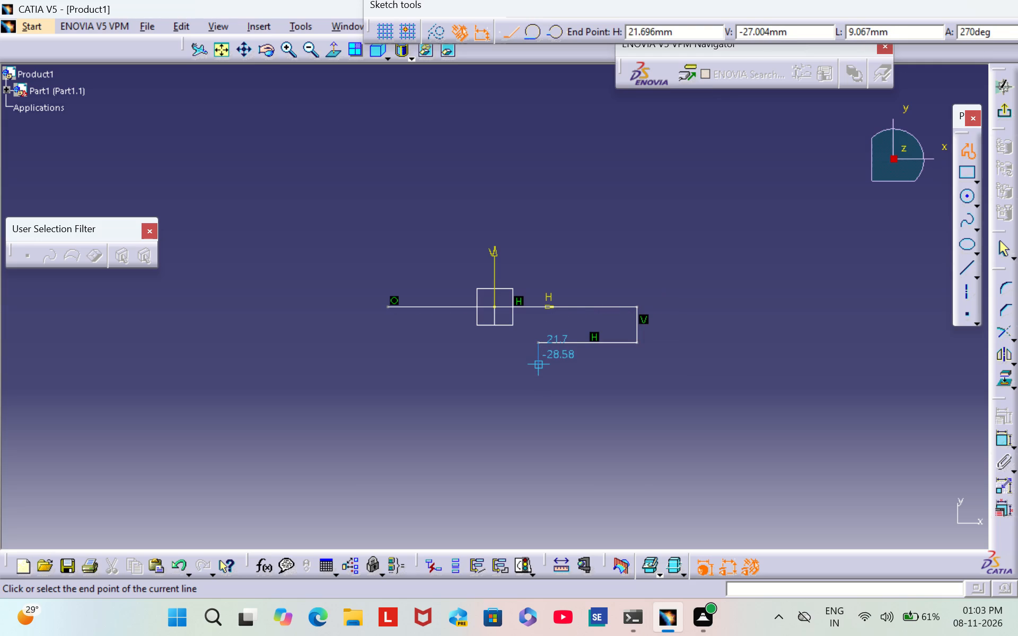
click(536, 365)
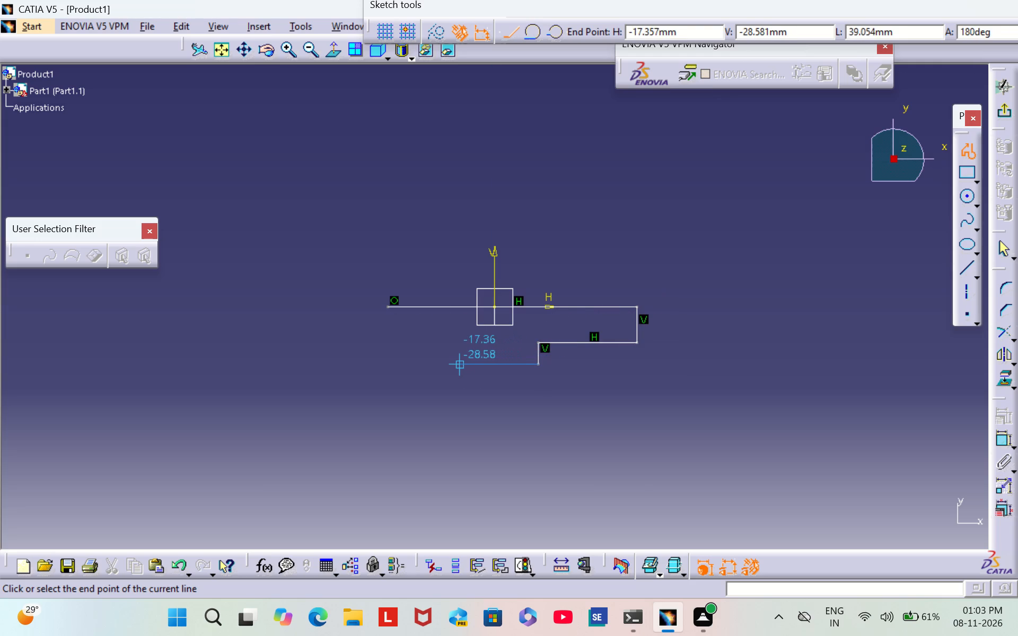
click(457, 364)
click(453, 346)
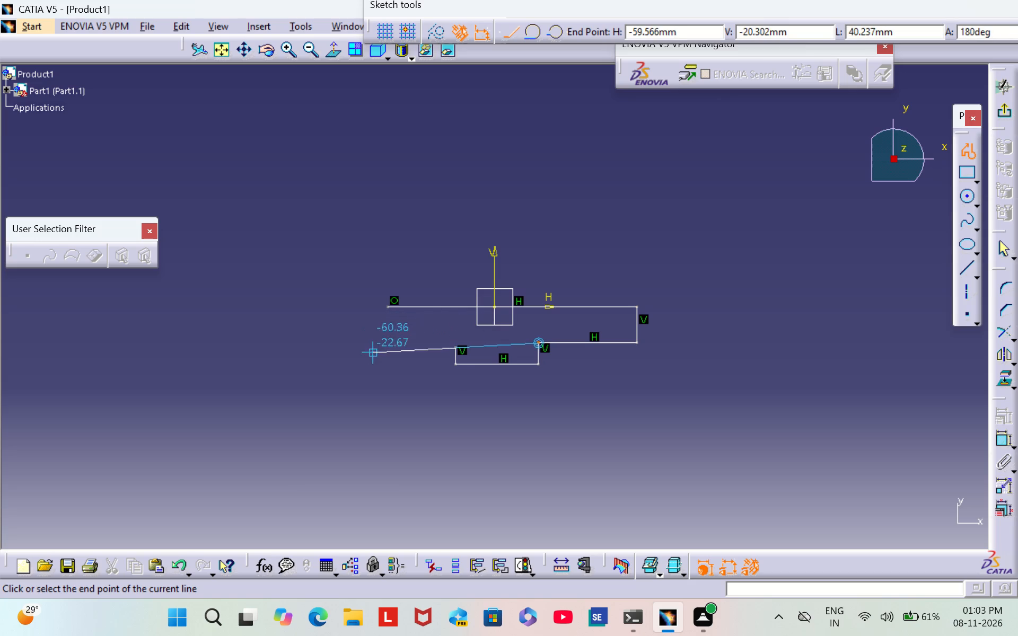
click(389, 351)
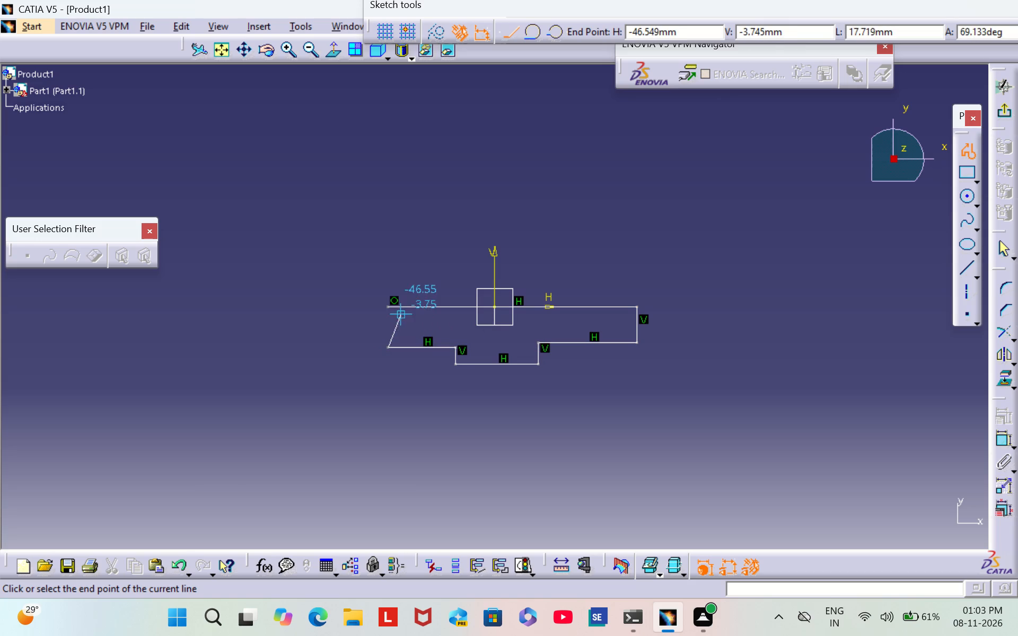
click(387, 305)
click(332, 301)
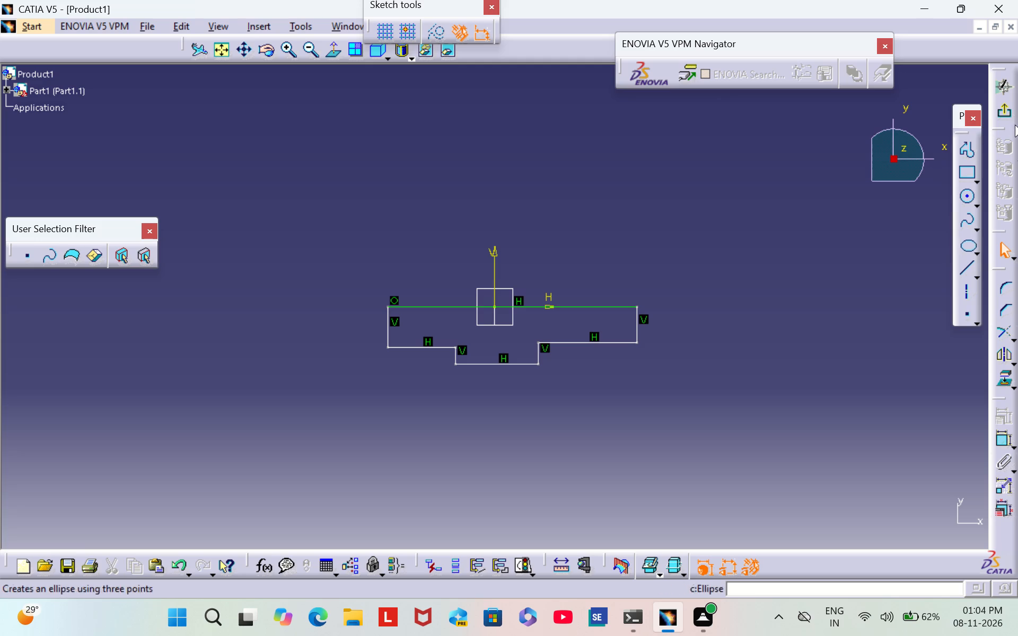
Dimension the profile's outer right vertical edge and set it to 12 mm.
click(997, 436)
click(635, 325)
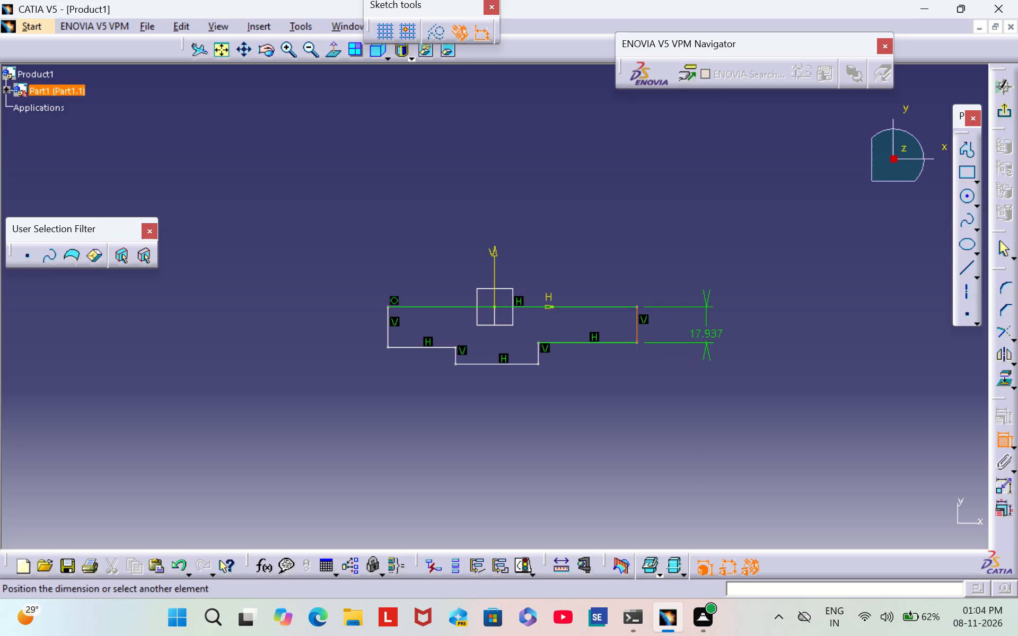
click(706, 329)
double_click(713, 328)
key(BackSpace)
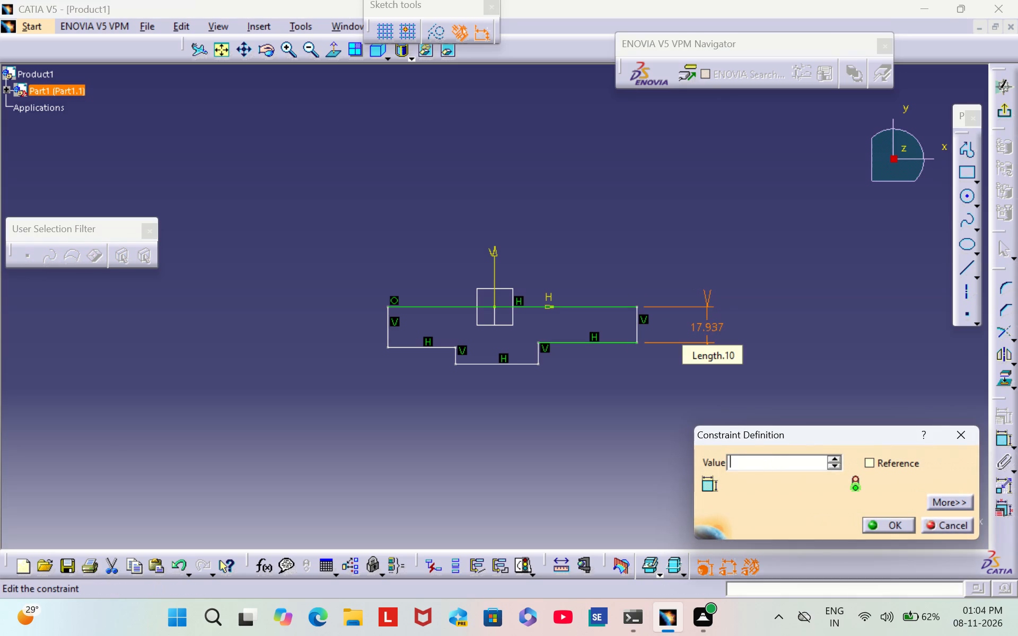
text(12)
key(Return)
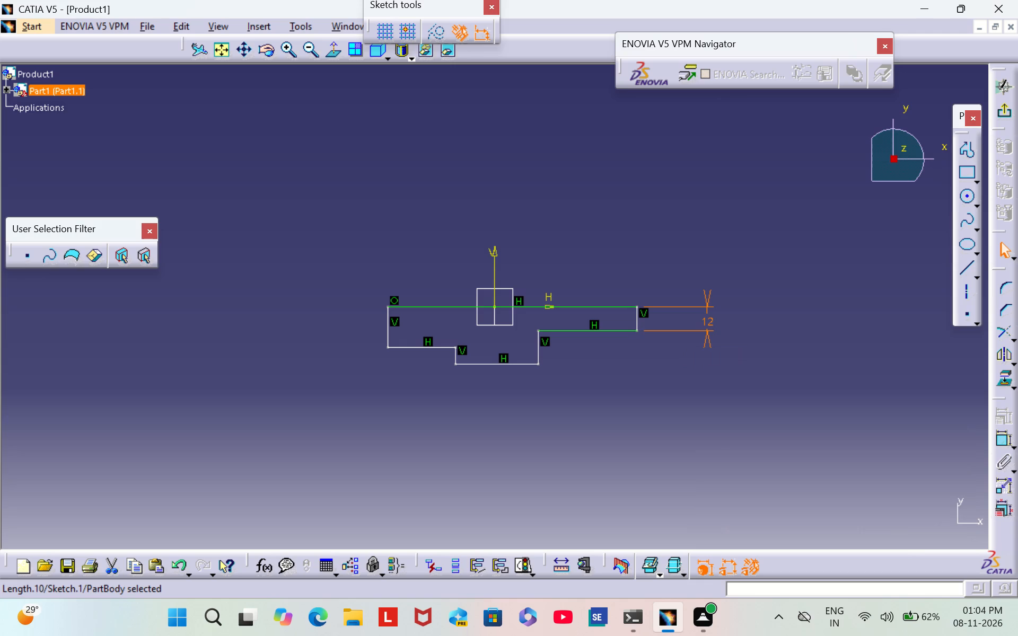
Dimension the right vertical edge of the profile's lower step and set it to 12 mm.
click(1012, 439)
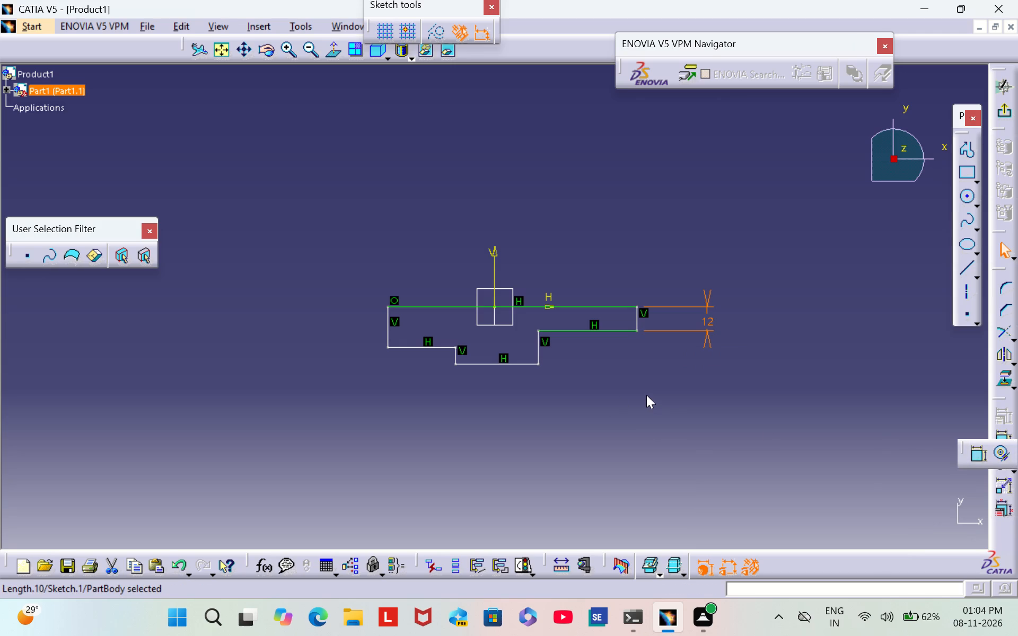
click(972, 459)
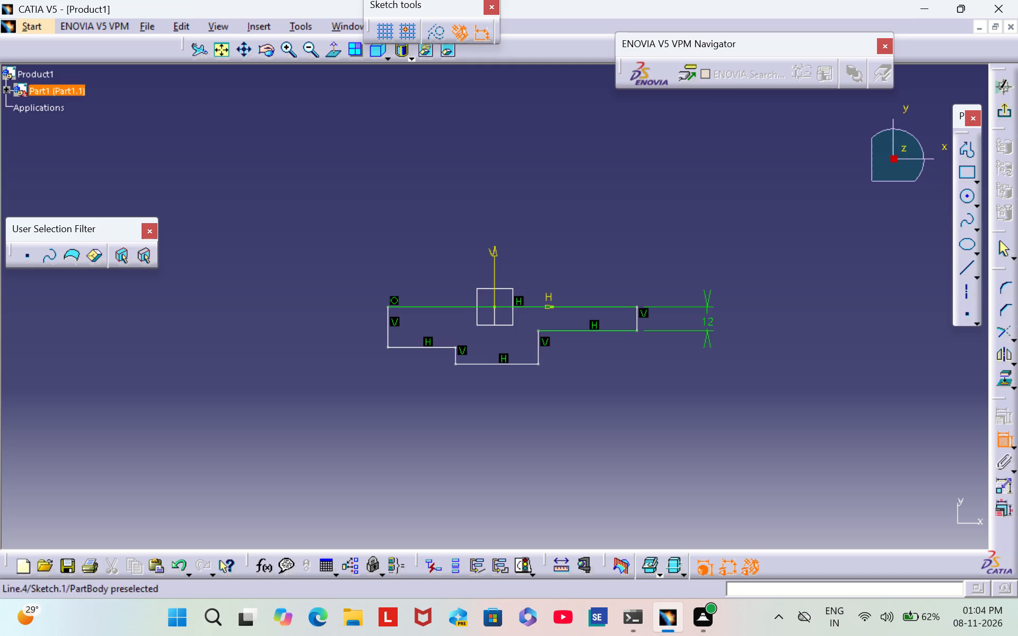
click(539, 347)
click(623, 355)
double_click(622, 354)
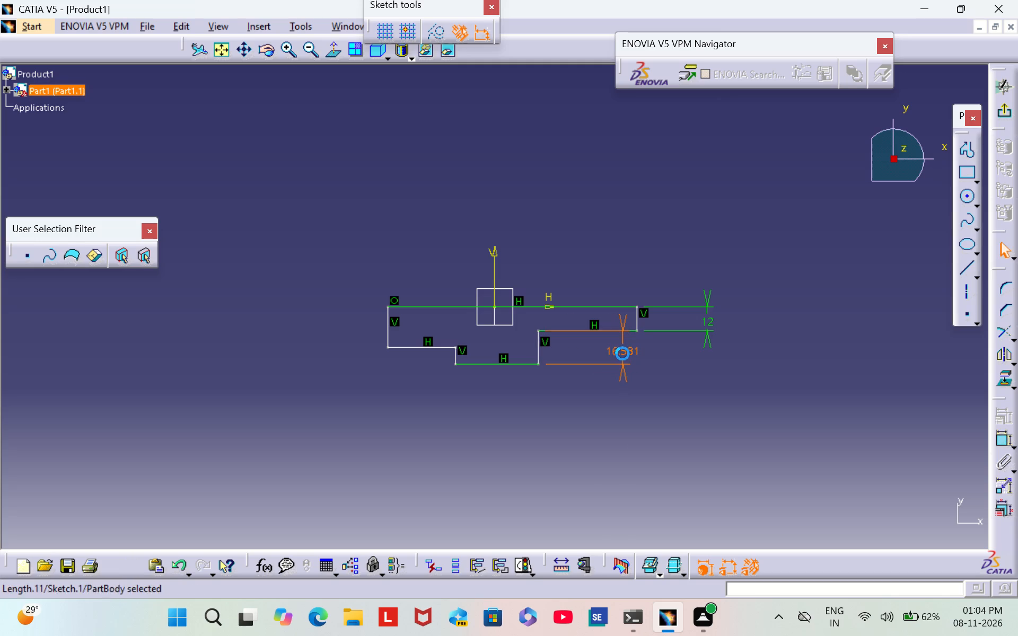
key(BackSpace)
text(12)
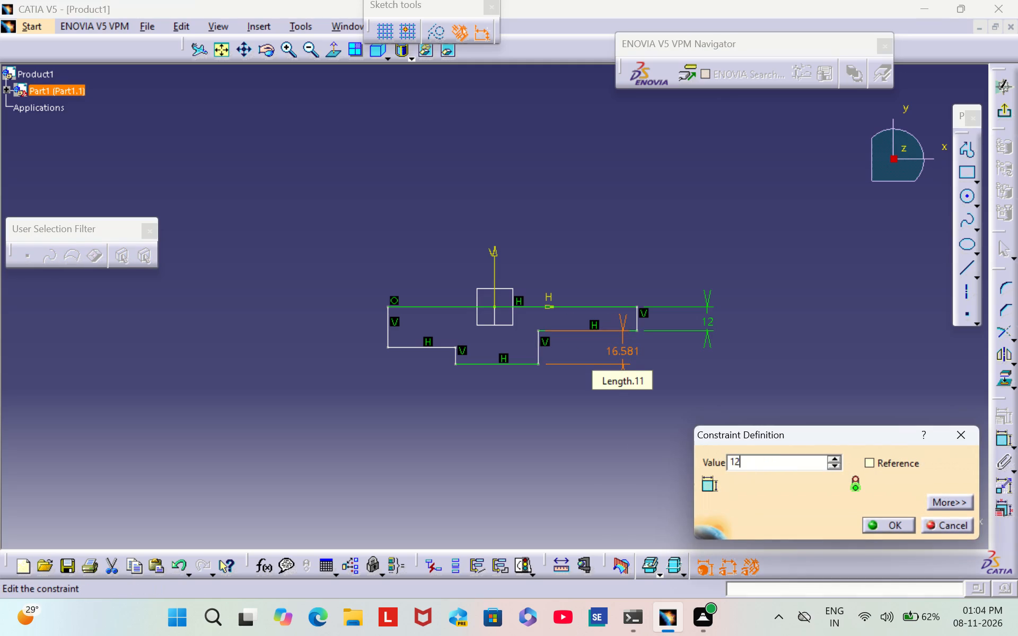
key(Return)
click(619, 391)
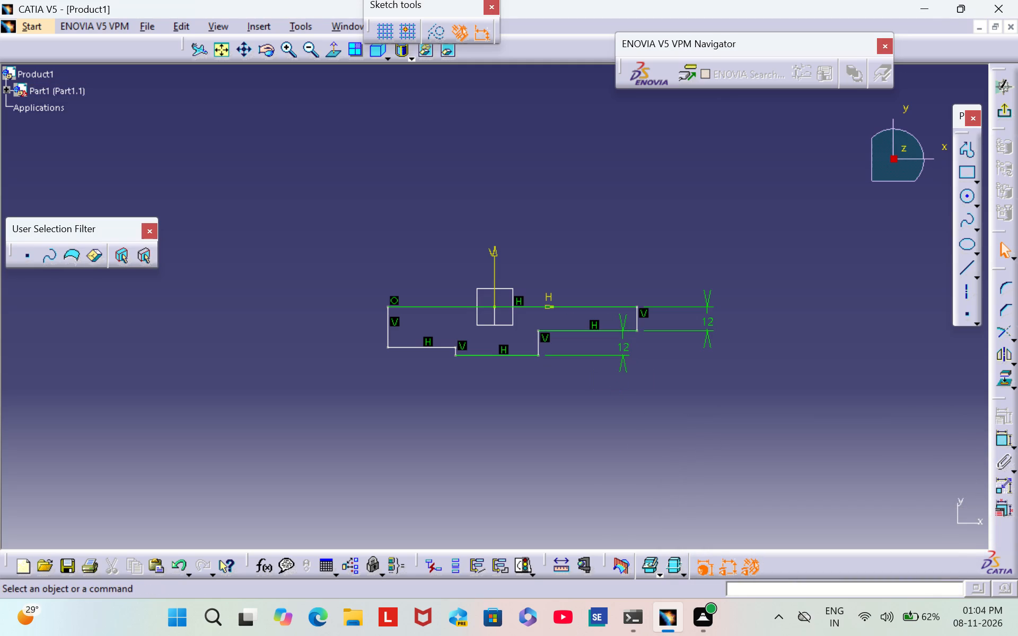
Dimension the profile's outer left vertical edge and set it to 12 mm.
click(389, 328)
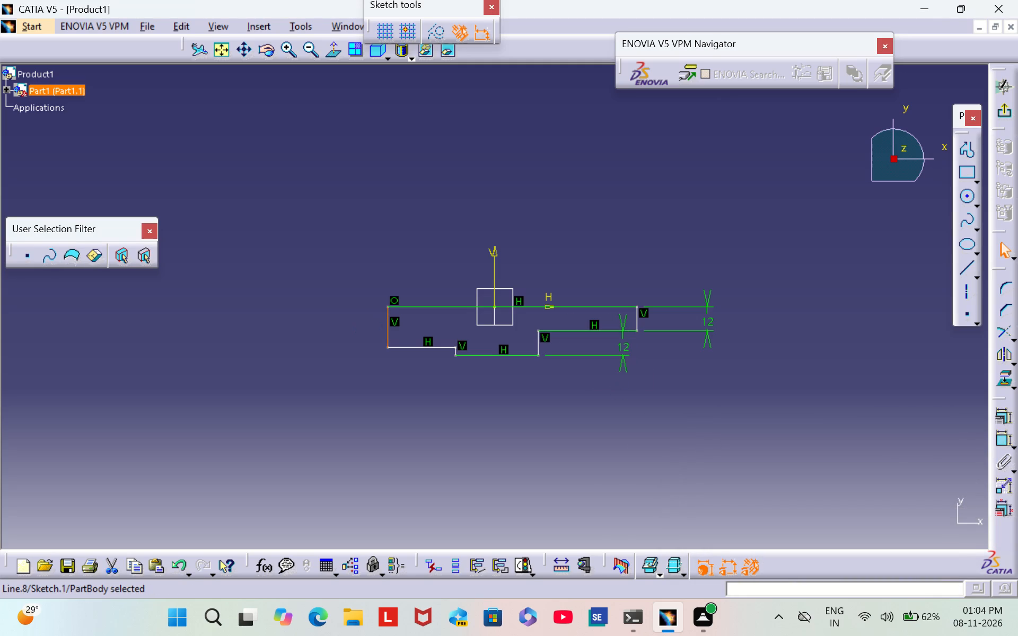
click(999, 436)
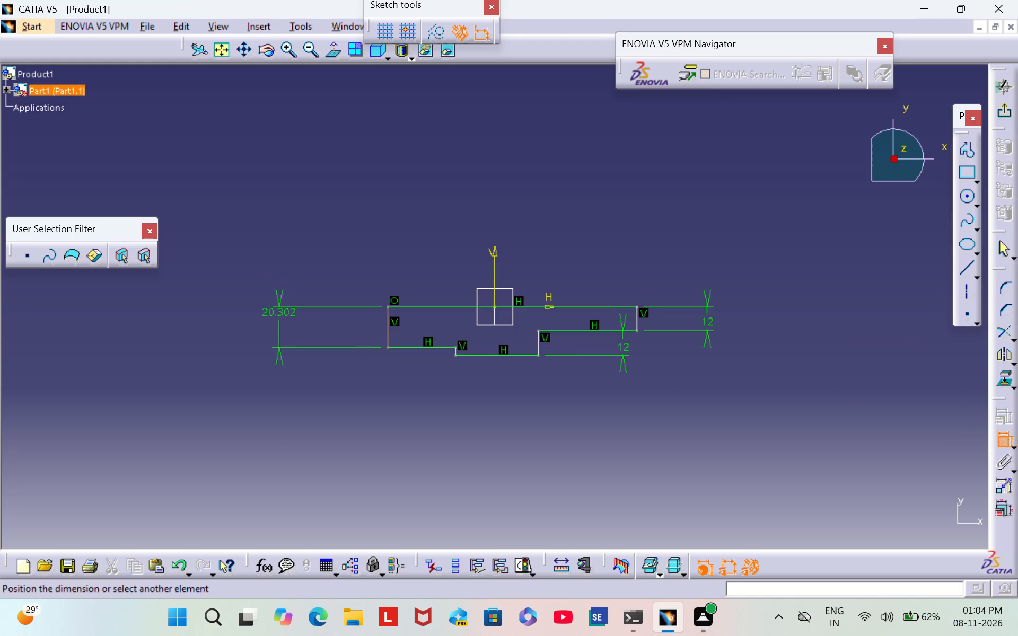
click(289, 332)
double_click(292, 328)
key(BackSpace)
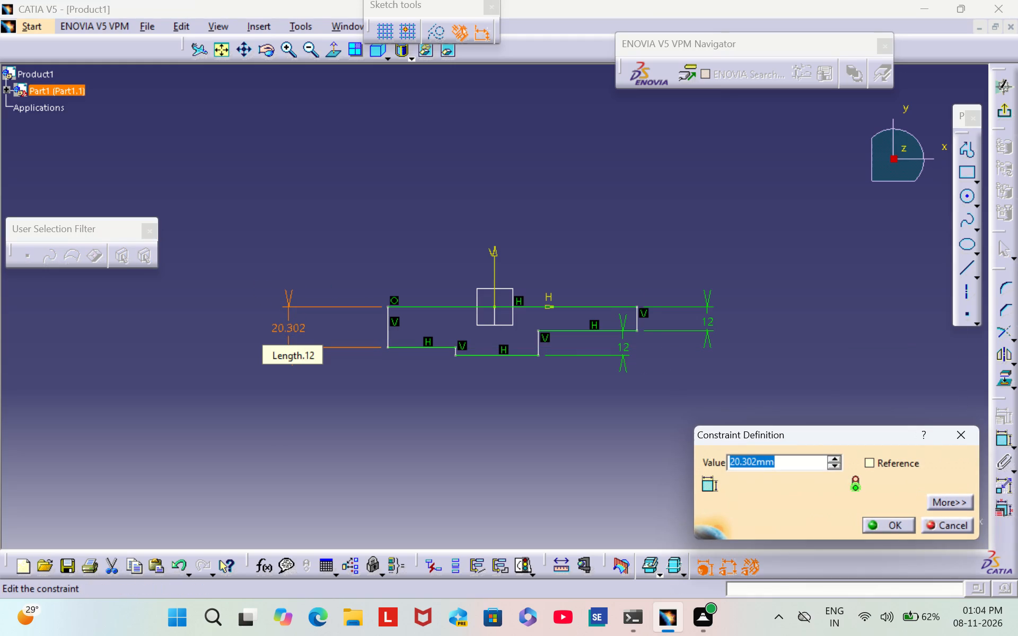
text(12)
key(Return)
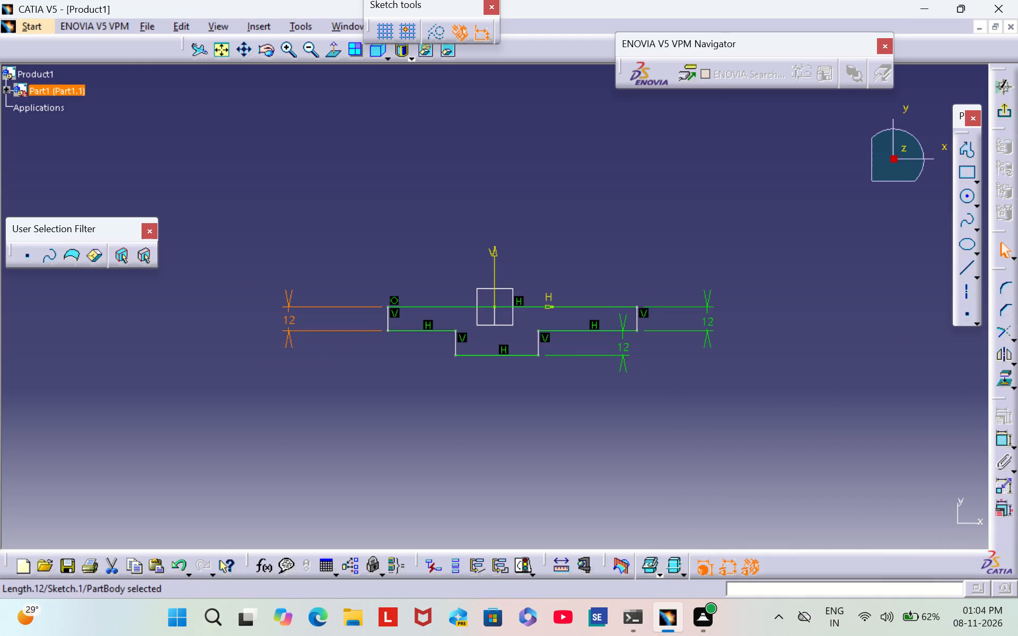
click(396, 422)
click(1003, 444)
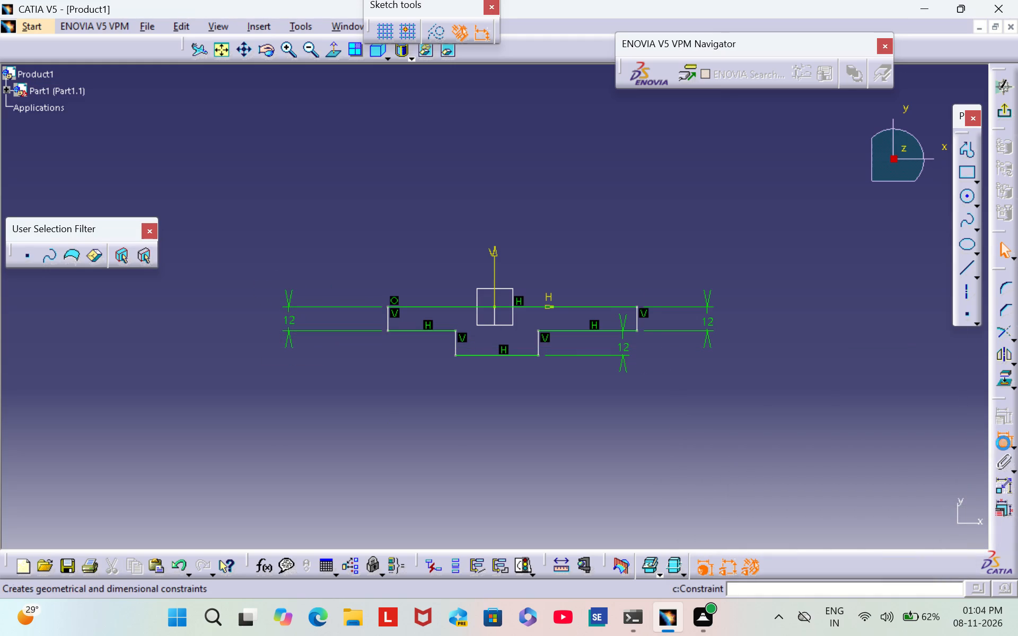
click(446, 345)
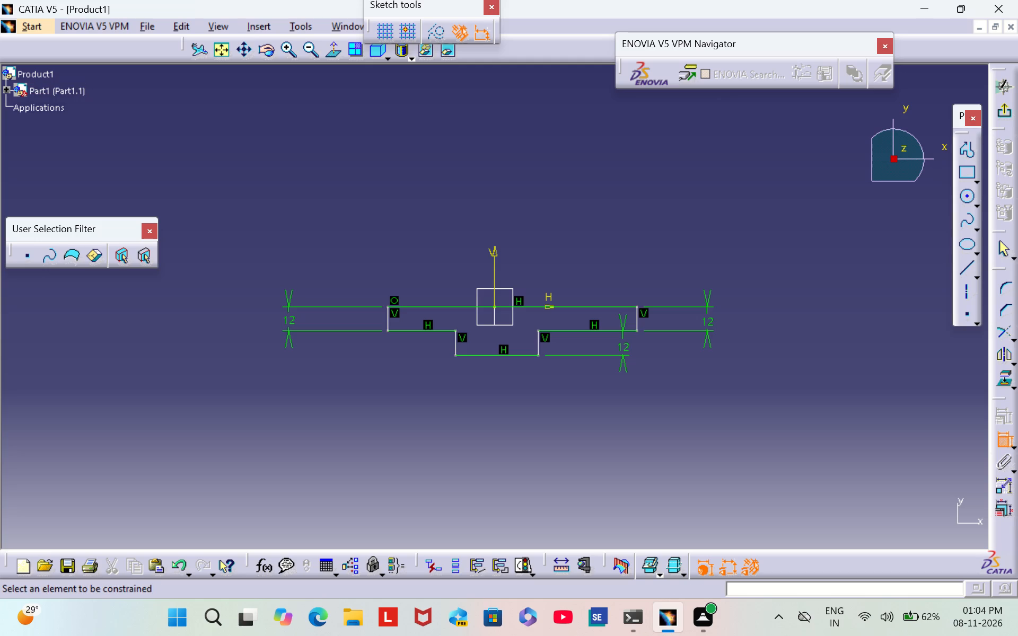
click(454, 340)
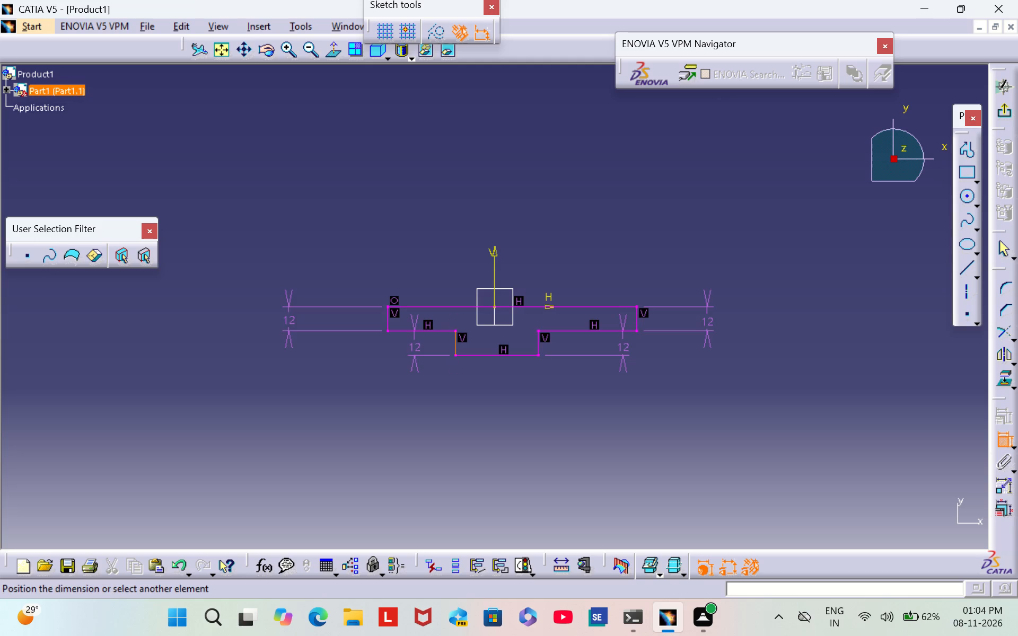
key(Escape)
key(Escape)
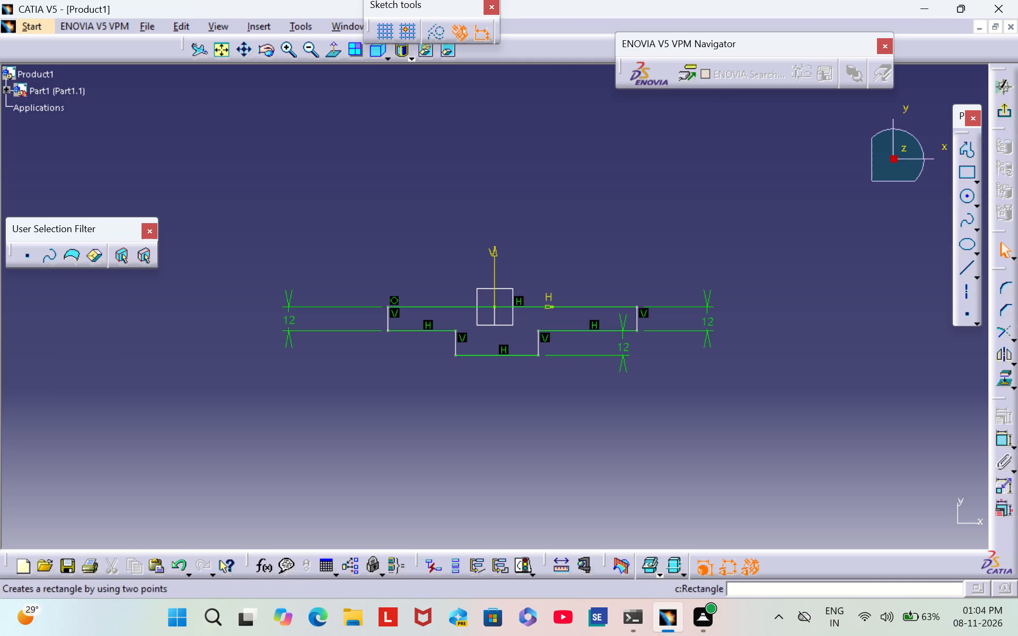
Constrain the profile's two outer vertical edges as symmetric about the V axis.
double_click(1005, 439)
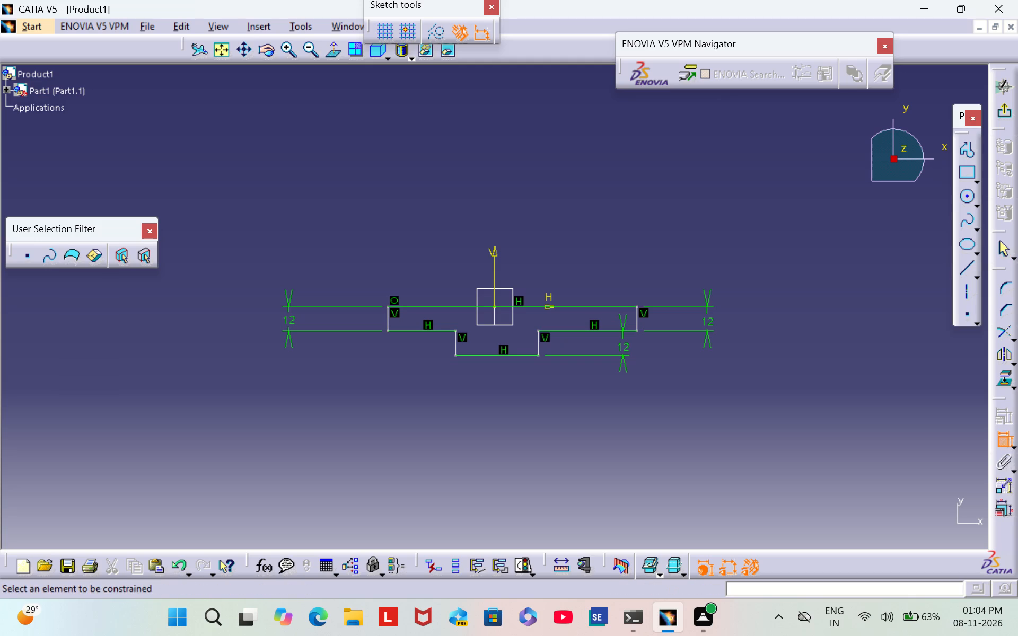
click(387, 314)
click(636, 319)
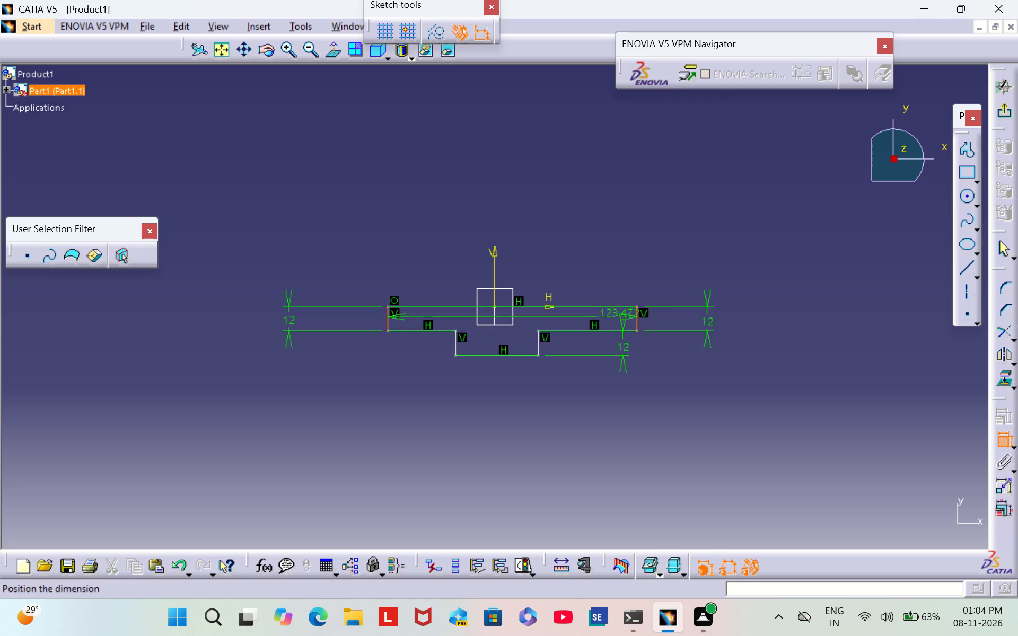
right_click(615, 313)
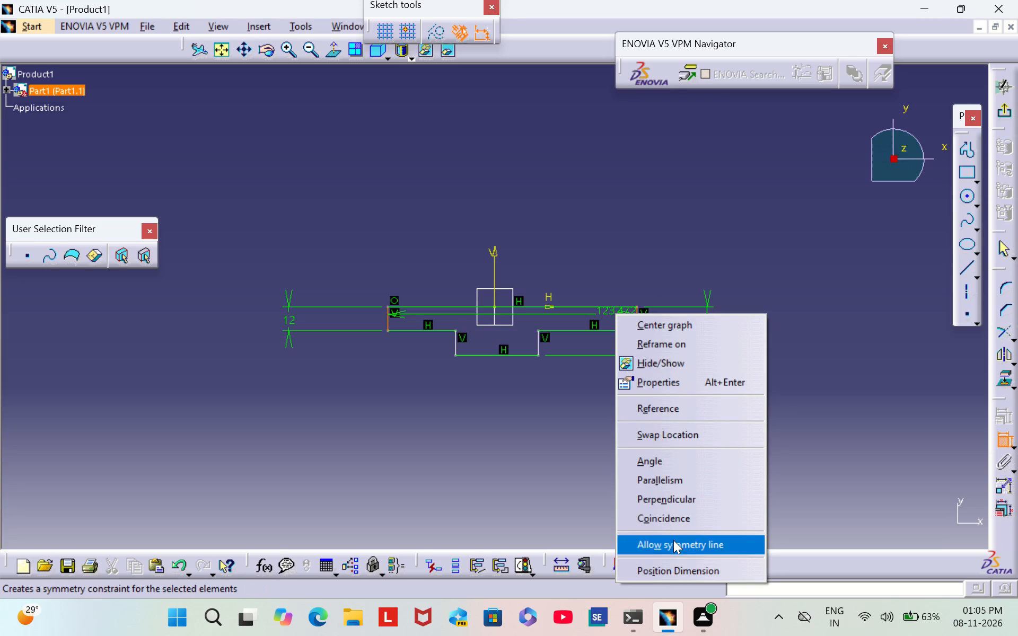
click(673, 540)
click(494, 265)
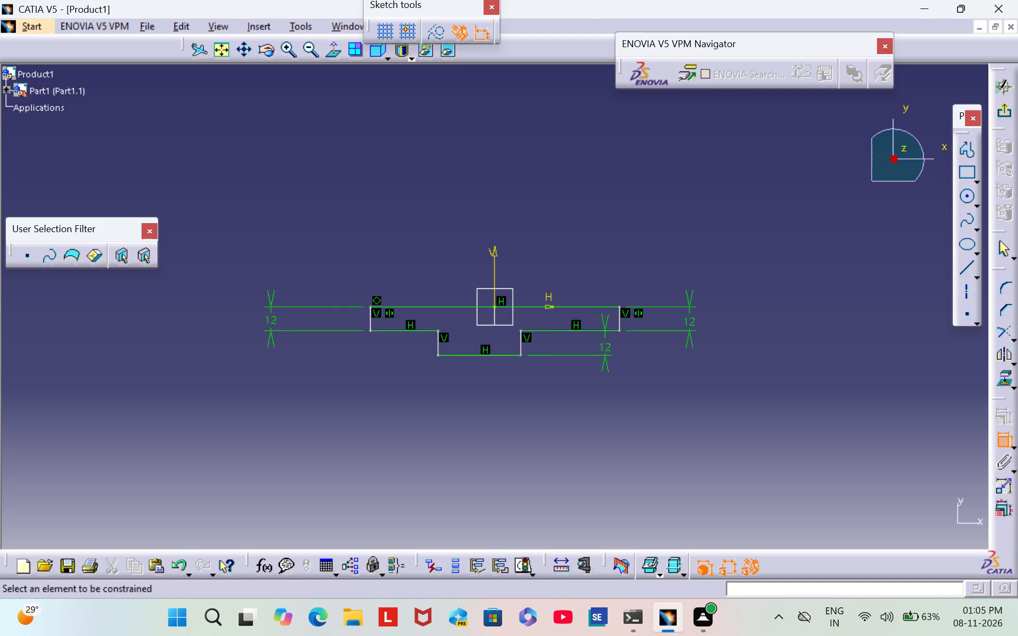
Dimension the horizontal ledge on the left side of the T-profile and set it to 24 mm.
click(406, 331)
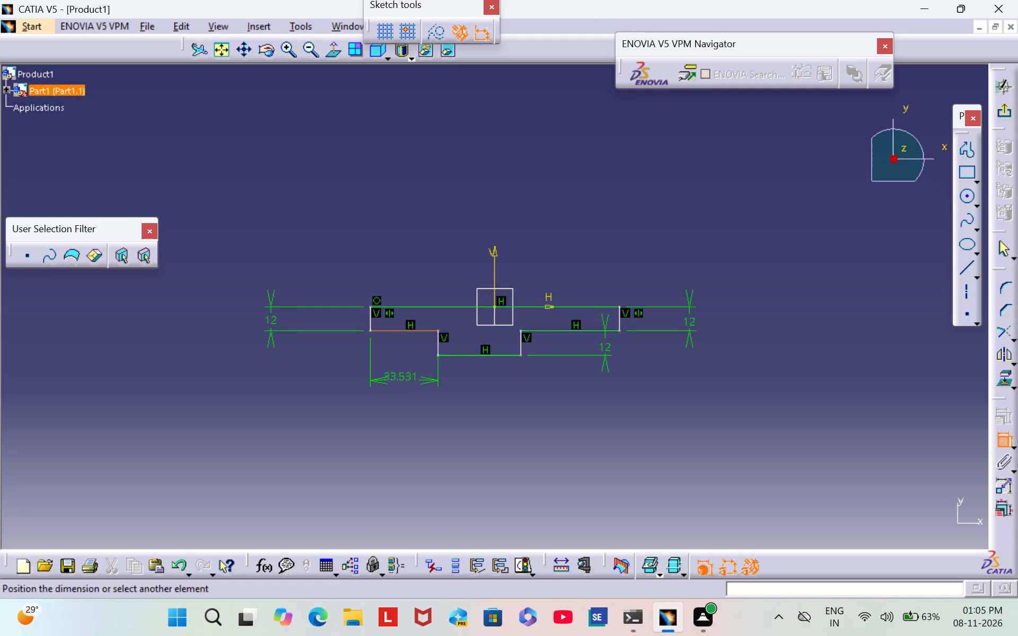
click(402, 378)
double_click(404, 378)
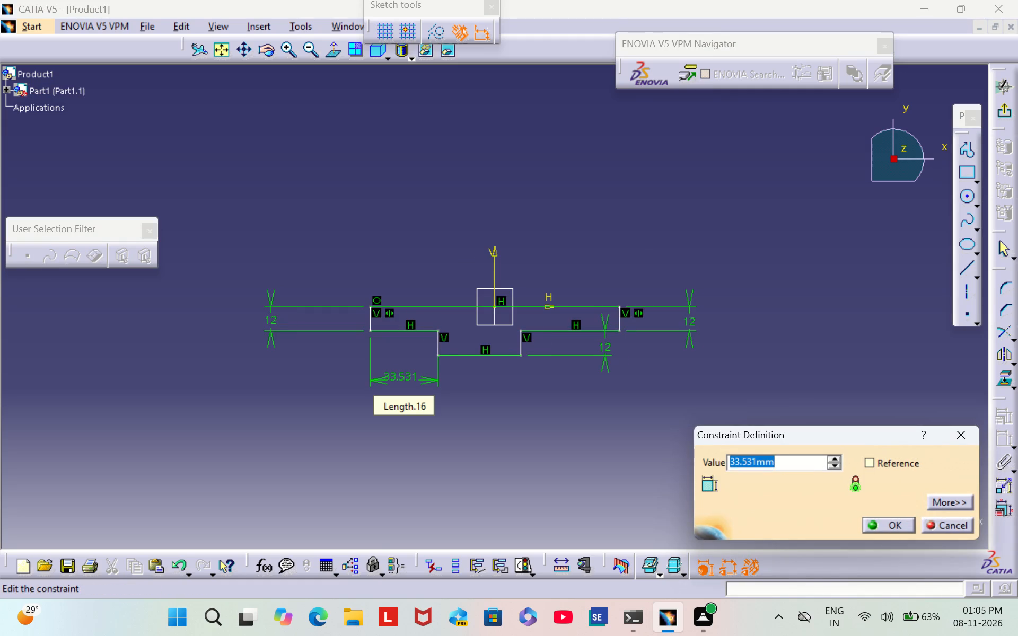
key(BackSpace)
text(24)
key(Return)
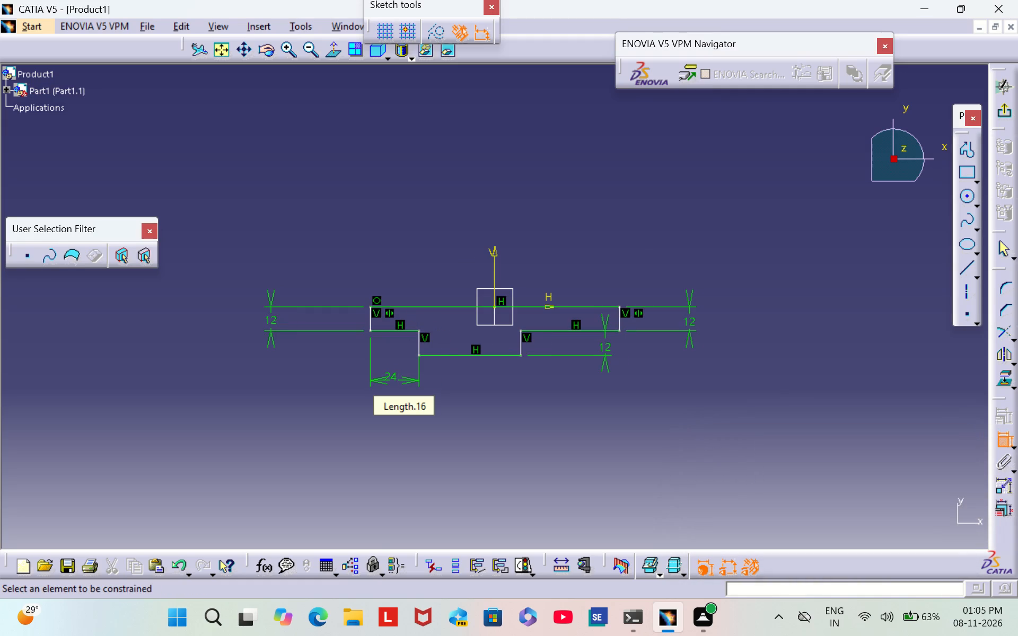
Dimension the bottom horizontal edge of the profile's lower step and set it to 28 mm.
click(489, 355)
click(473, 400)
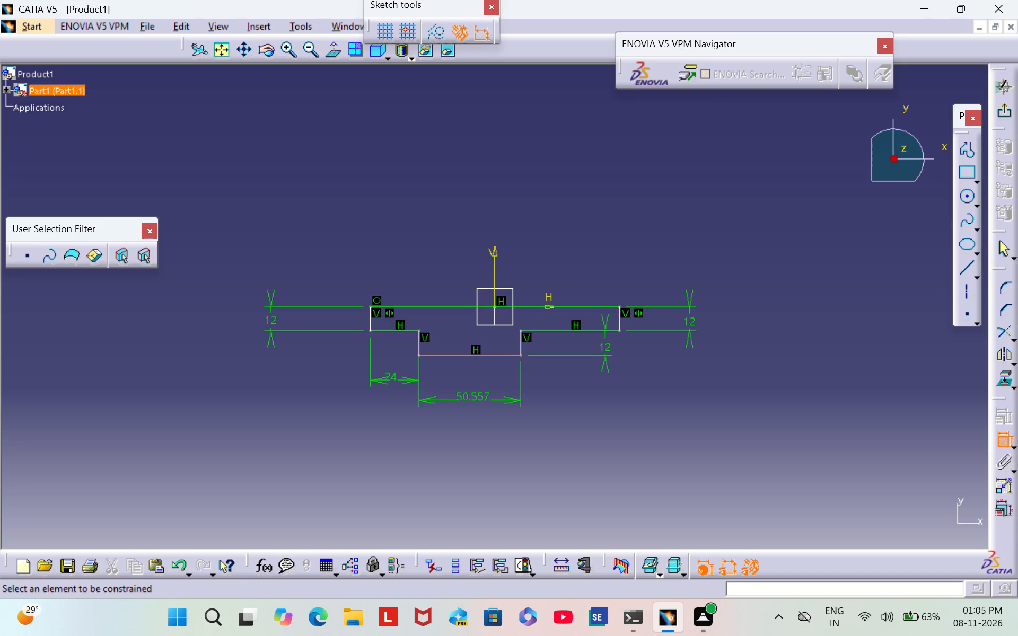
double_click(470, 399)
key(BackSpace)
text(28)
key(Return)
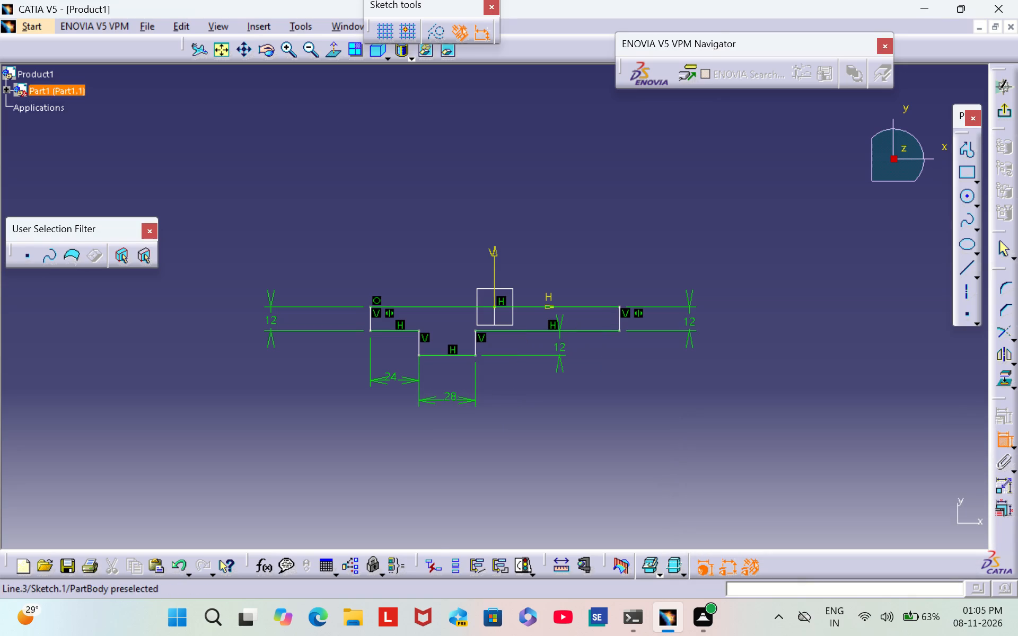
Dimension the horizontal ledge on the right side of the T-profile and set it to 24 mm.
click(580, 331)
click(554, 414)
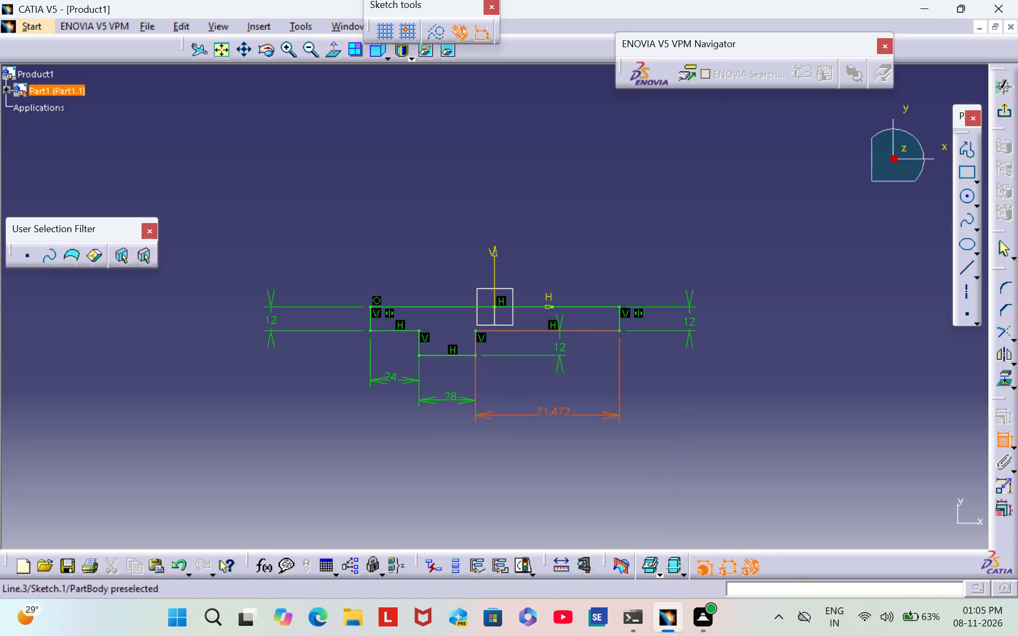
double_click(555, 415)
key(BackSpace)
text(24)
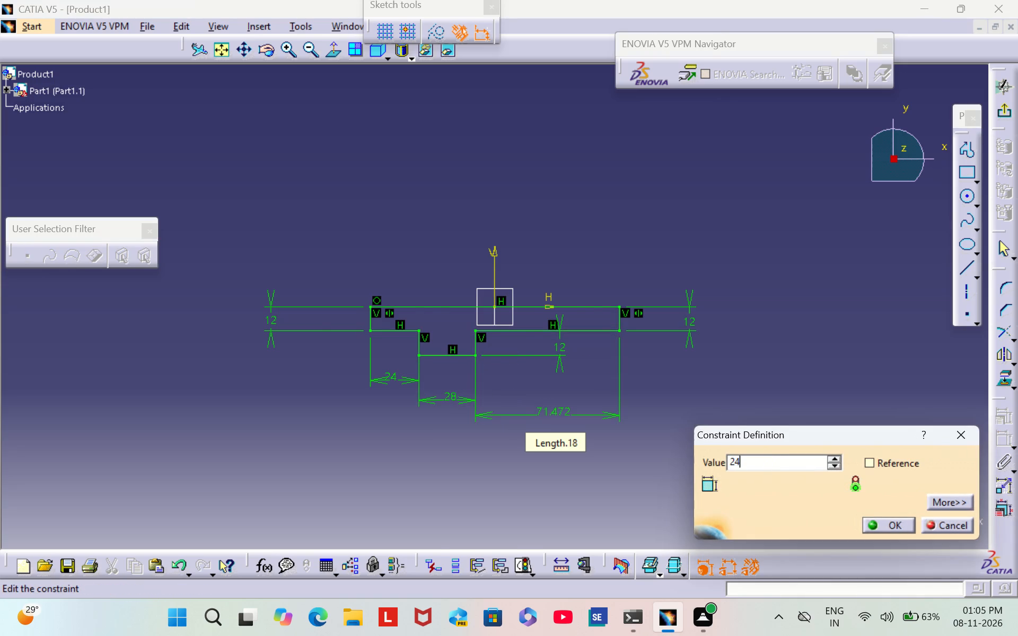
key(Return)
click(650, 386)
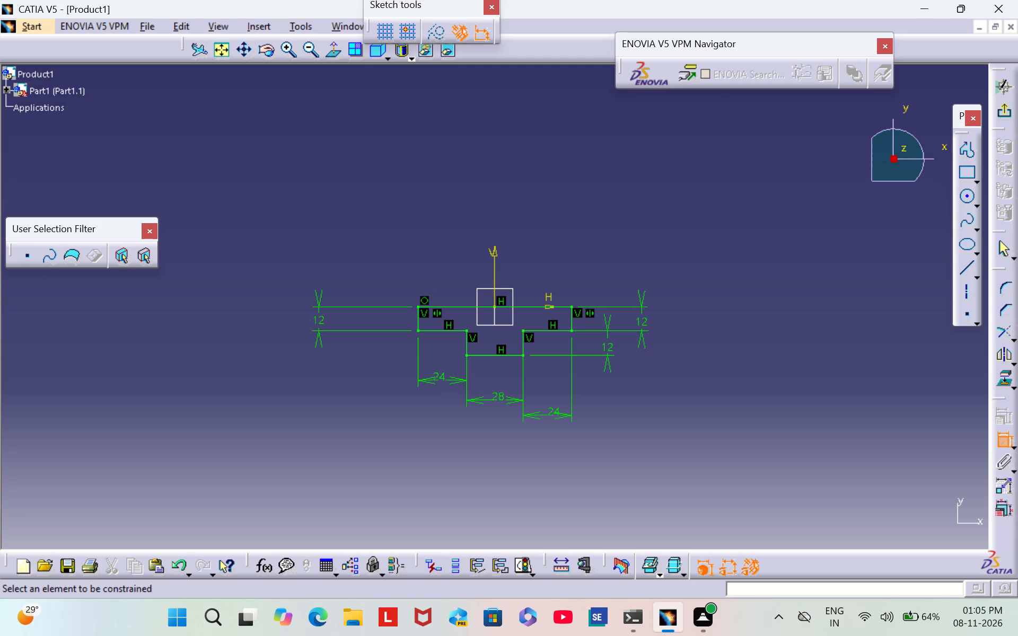
Exit and reopen the xy-plane sketch, delete the whole T-profile with its constraints, and exit the sketch.
click(1002, 118)
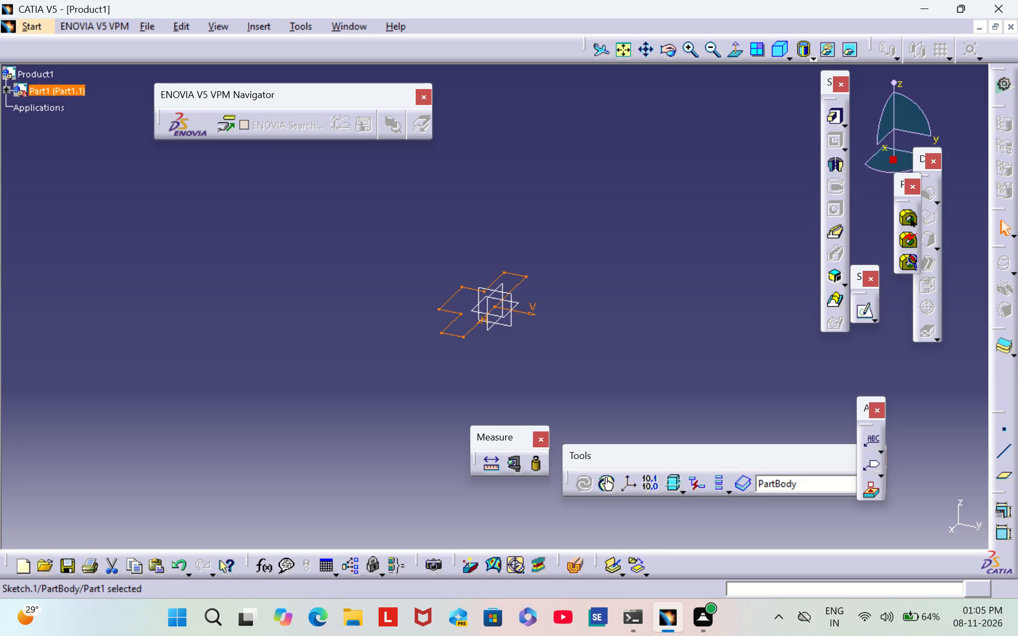
click(865, 313)
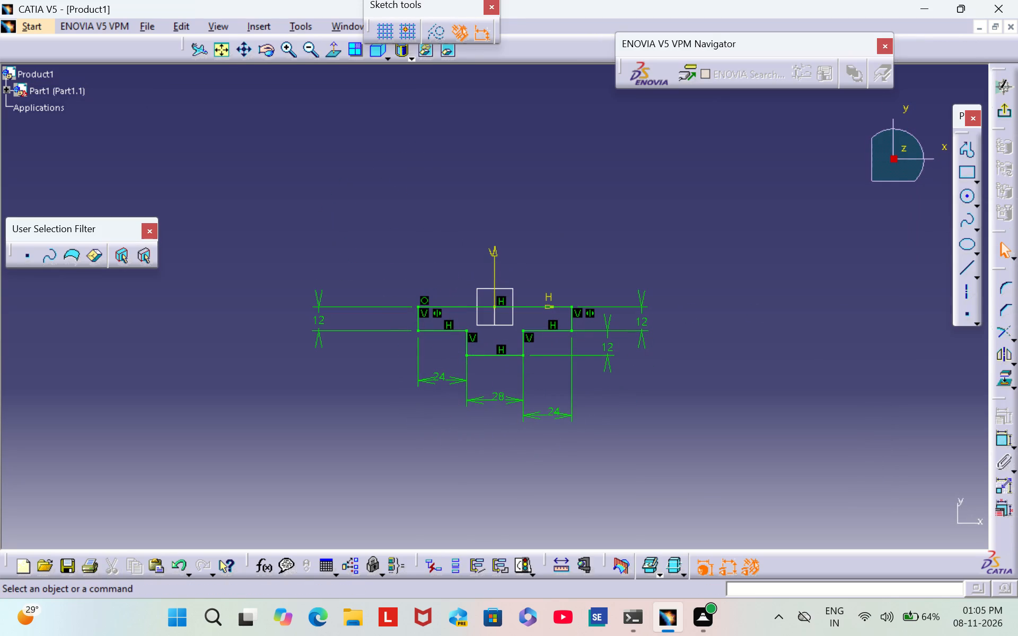
drag(344, 278, 593, 395)
right_click(587, 383)
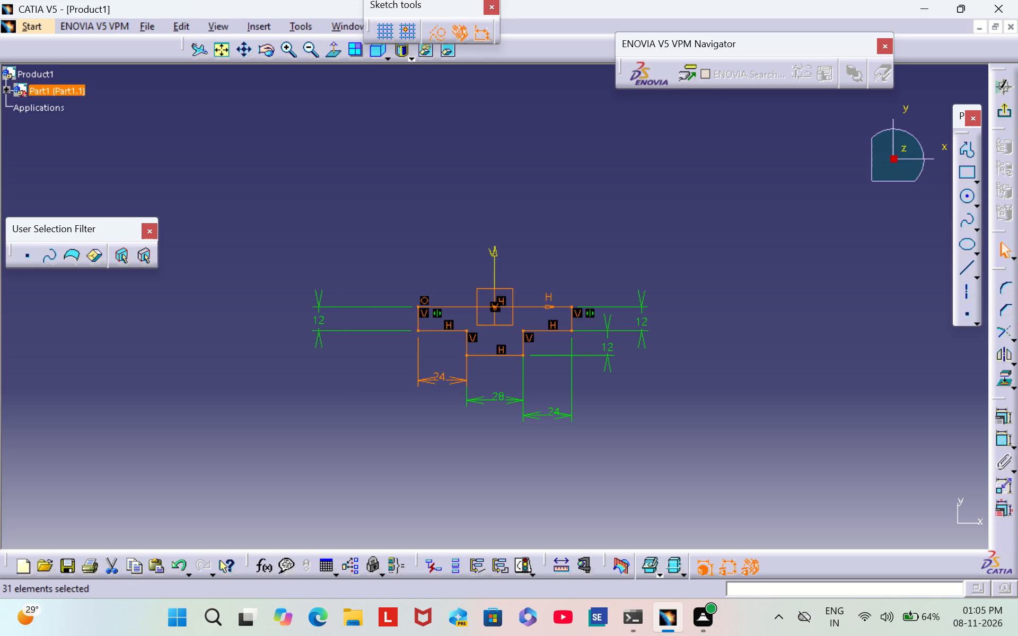
right_click(550, 328)
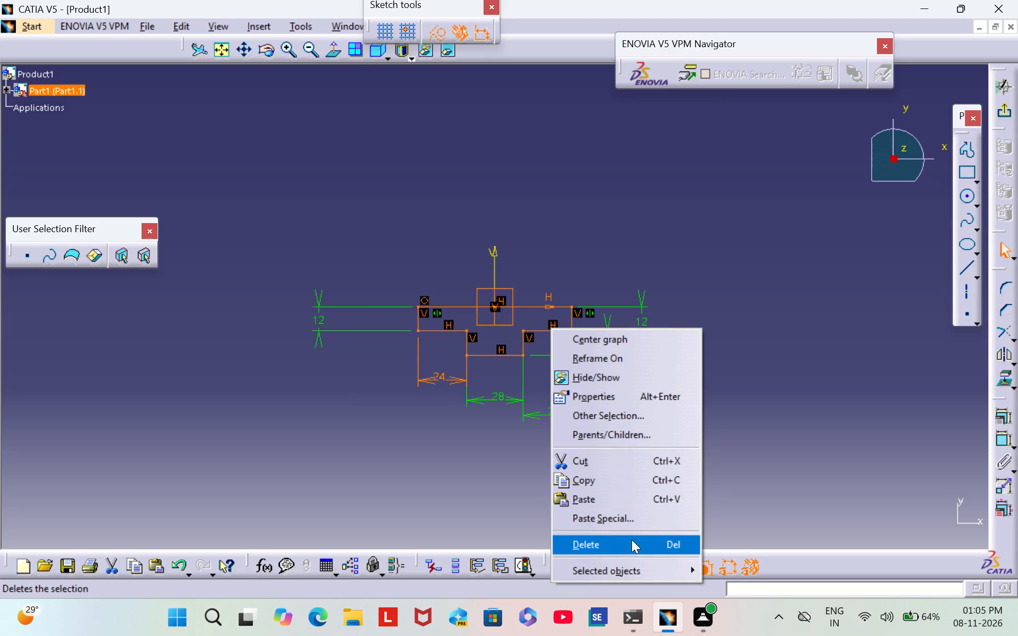
click(630, 543)
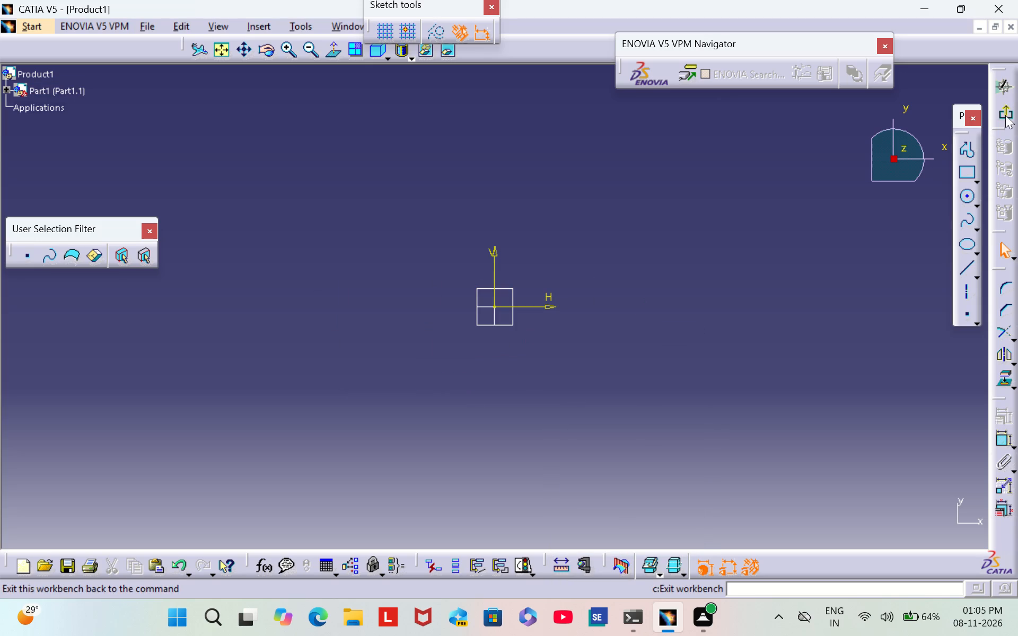
click(1005, 115)
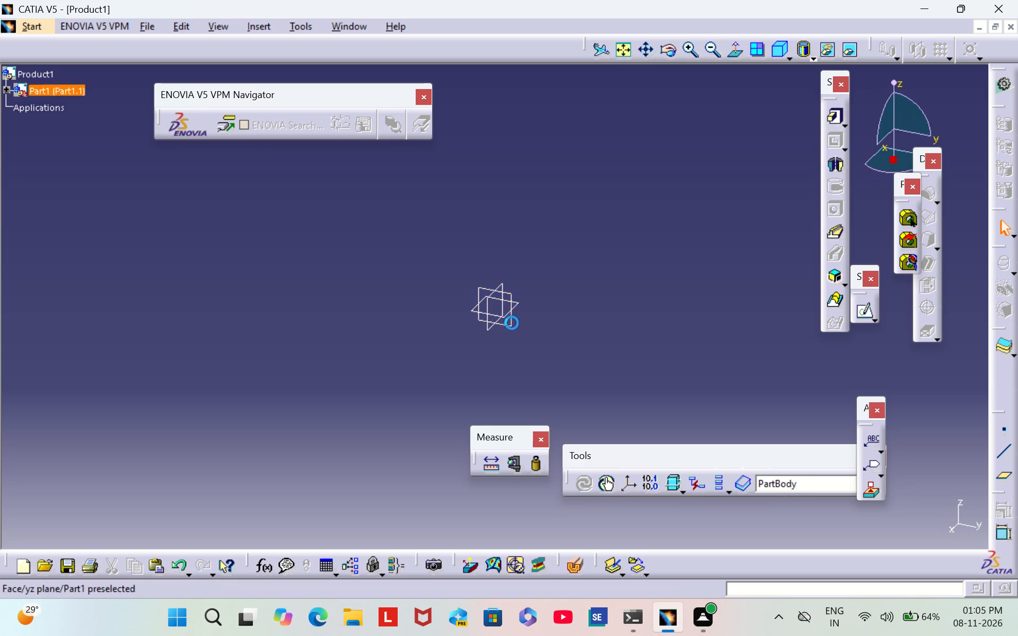
On the yz plane, sketch a closed T-shaped profile with its top edge along the H axis, about 122 mm wide and 34 mm tall.
click(512, 323)
click(862, 310)
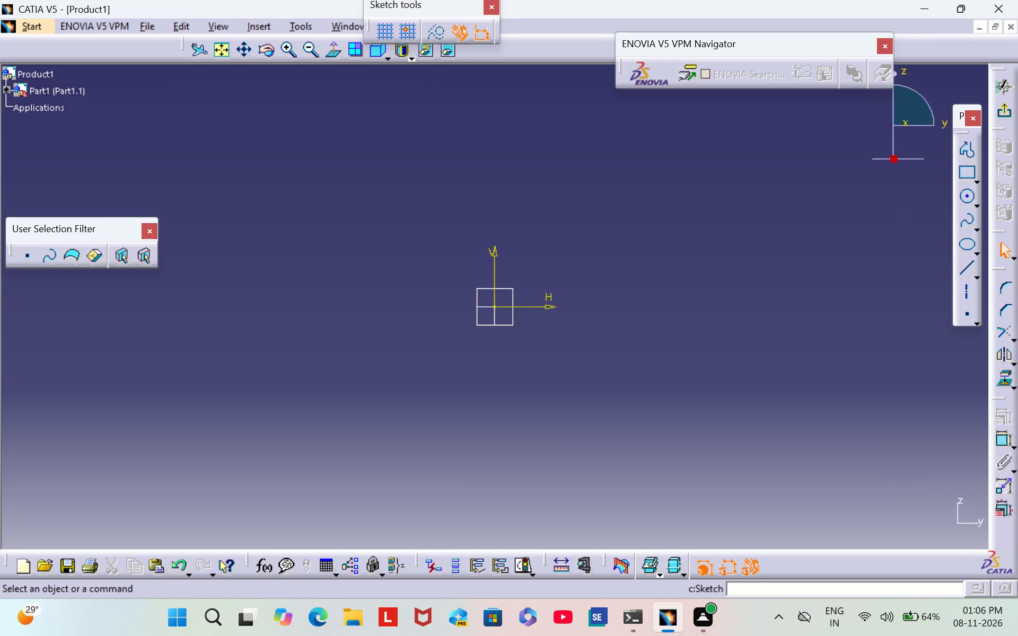
click(957, 156)
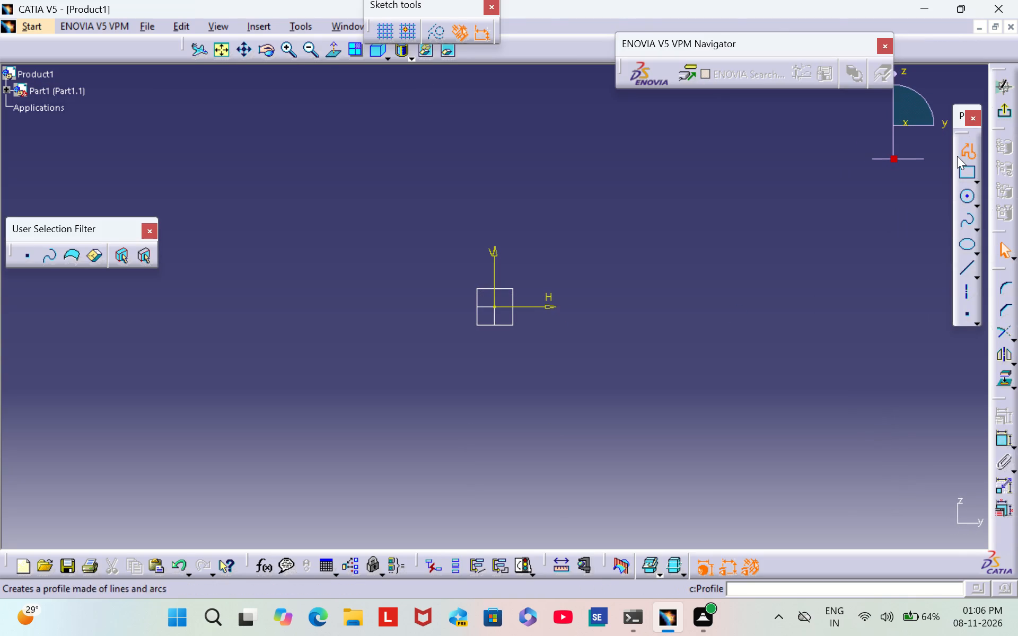
click(380, 304)
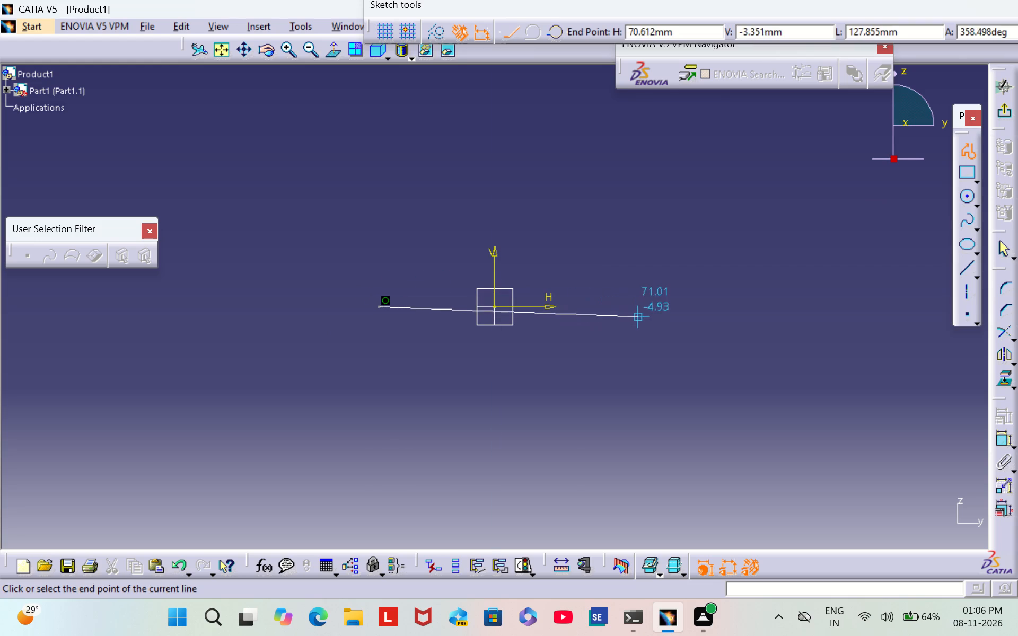
click(624, 307)
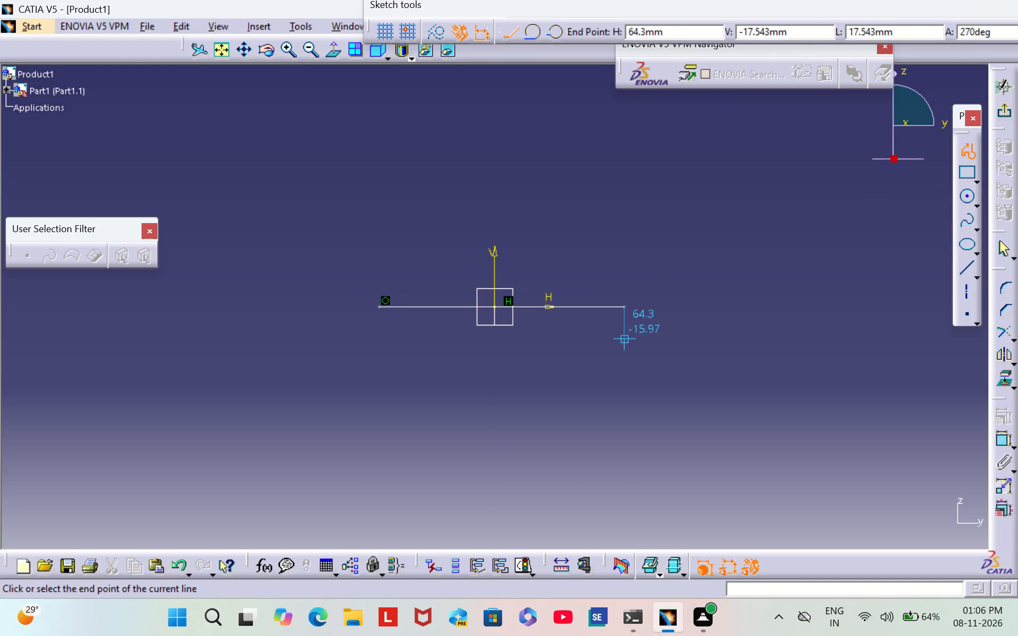
click(625, 345)
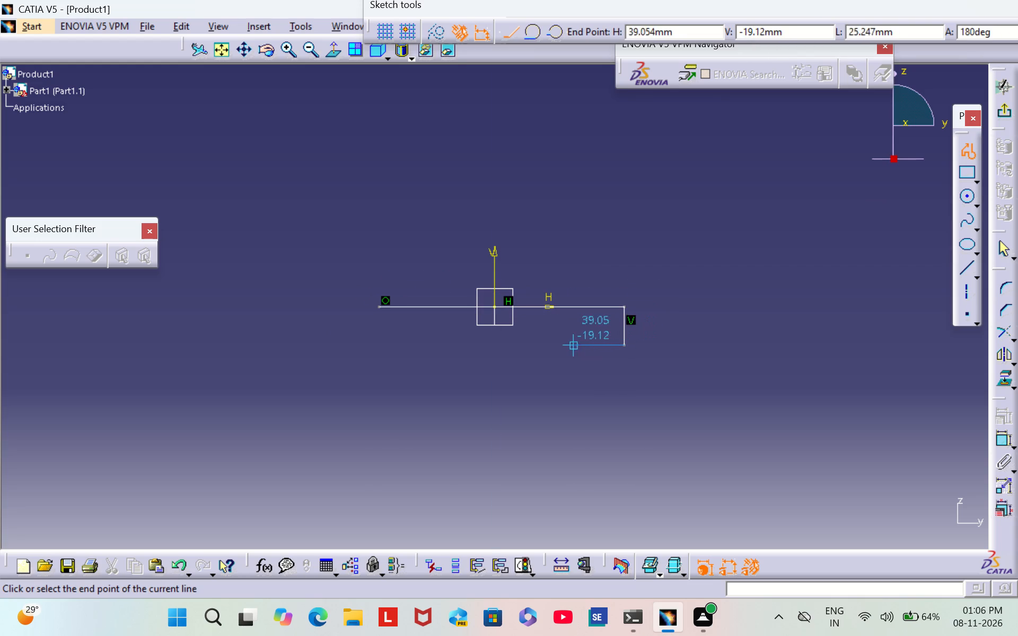
click(547, 347)
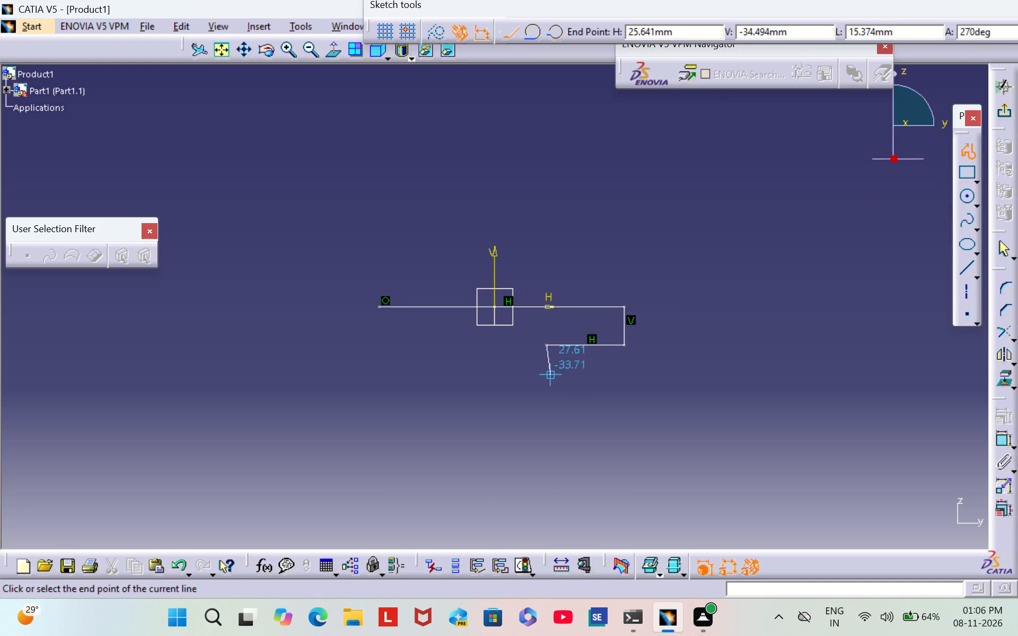
click(547, 376)
click(476, 376)
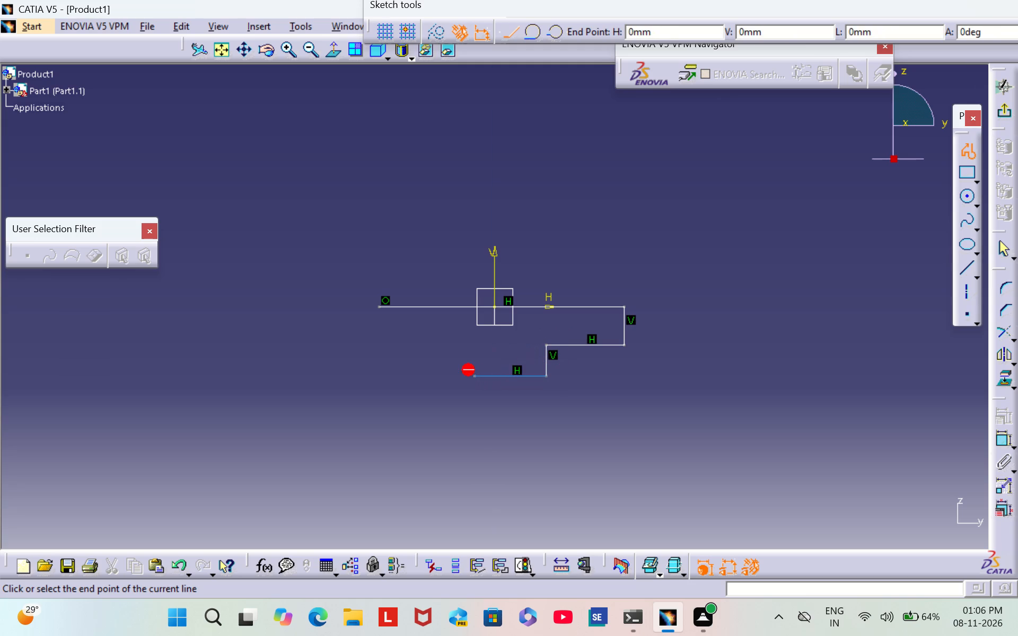
click(476, 346)
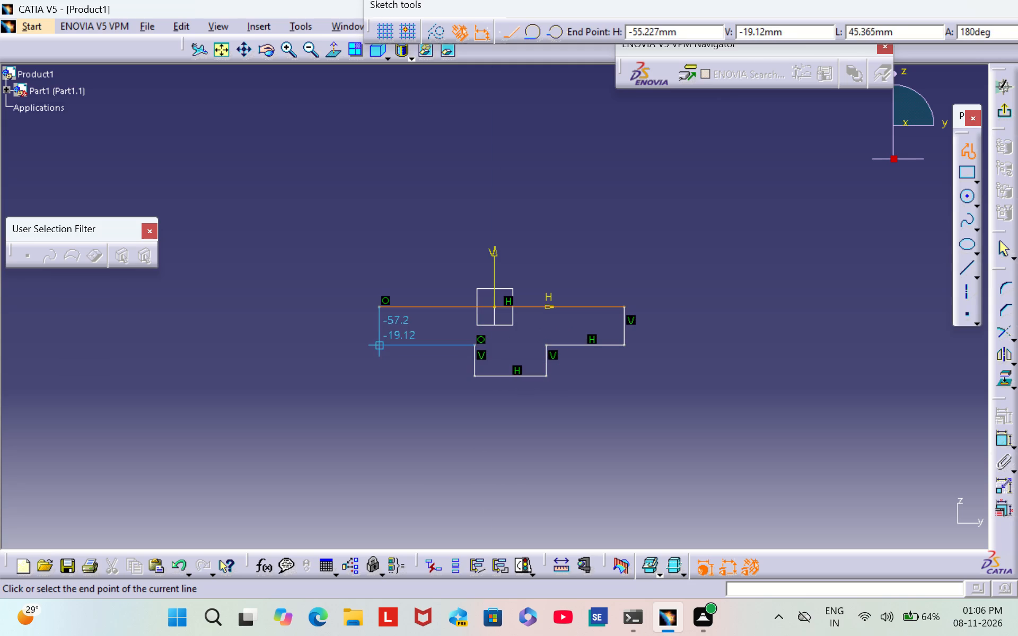
click(379, 344)
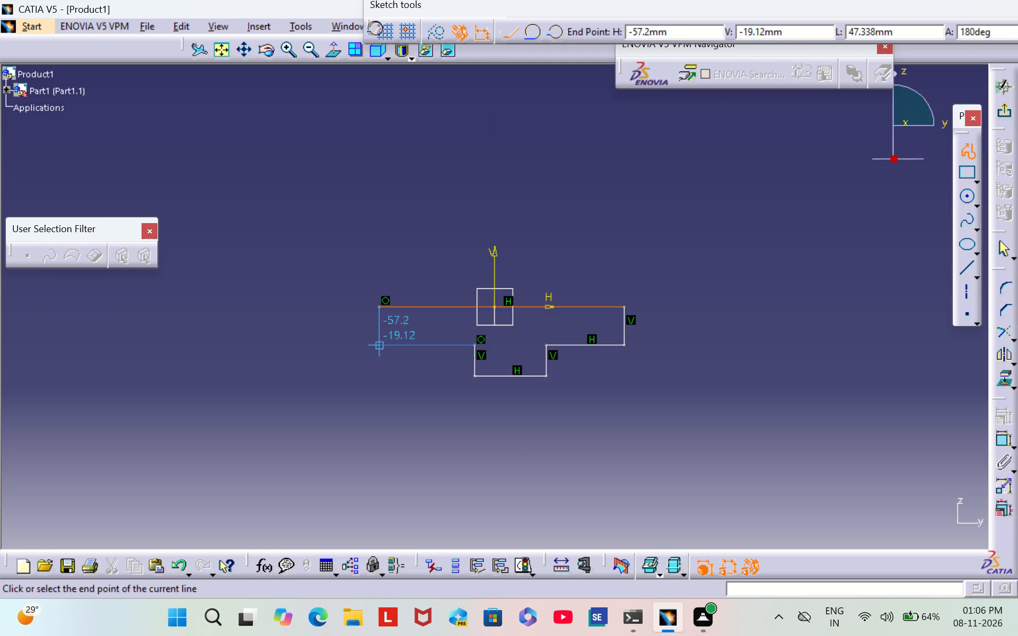
click(376, 306)
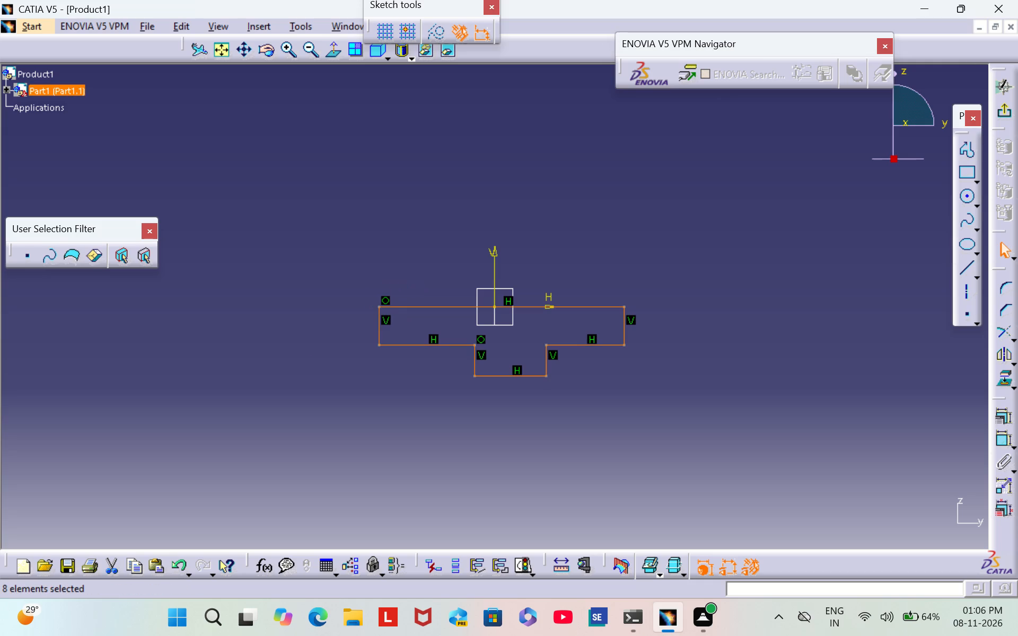
click(319, 361)
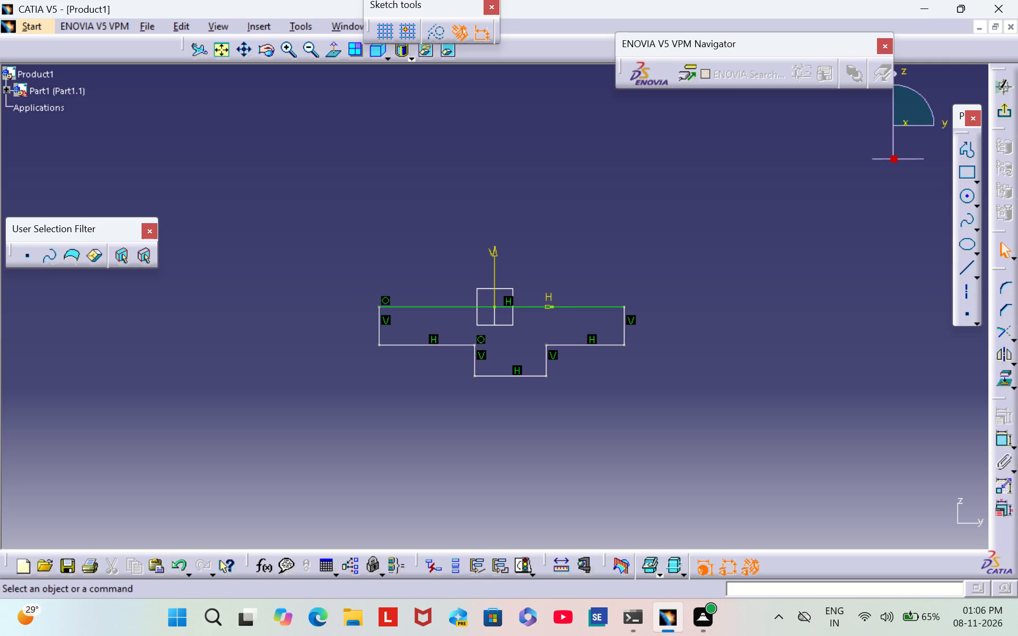
Dimension the horizontal ledge on the right side of the new profile and set it to 28 mm.
click(999, 441)
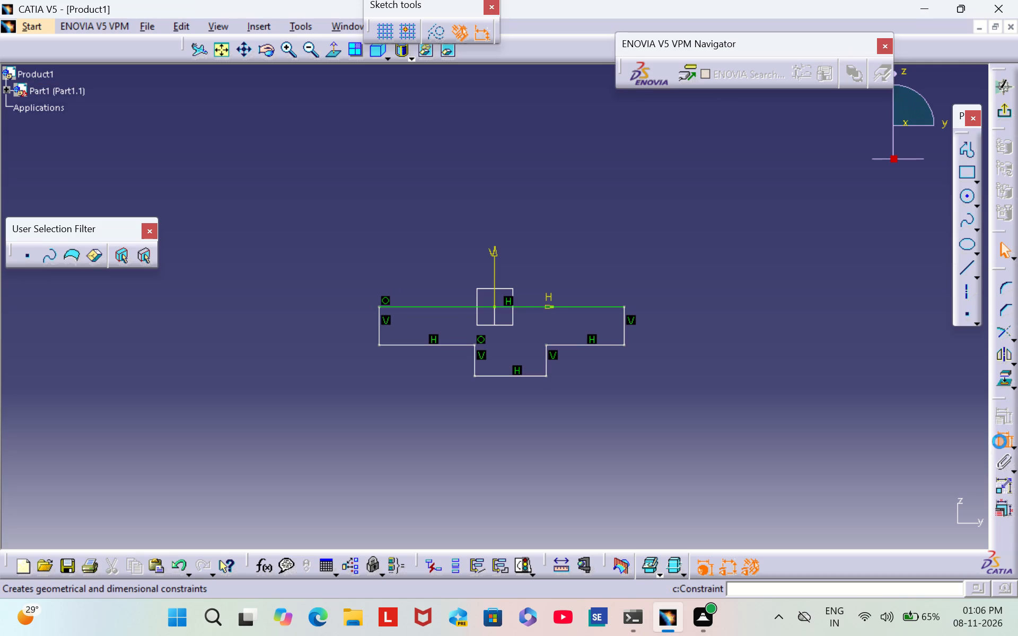
click(584, 340)
click(589, 393)
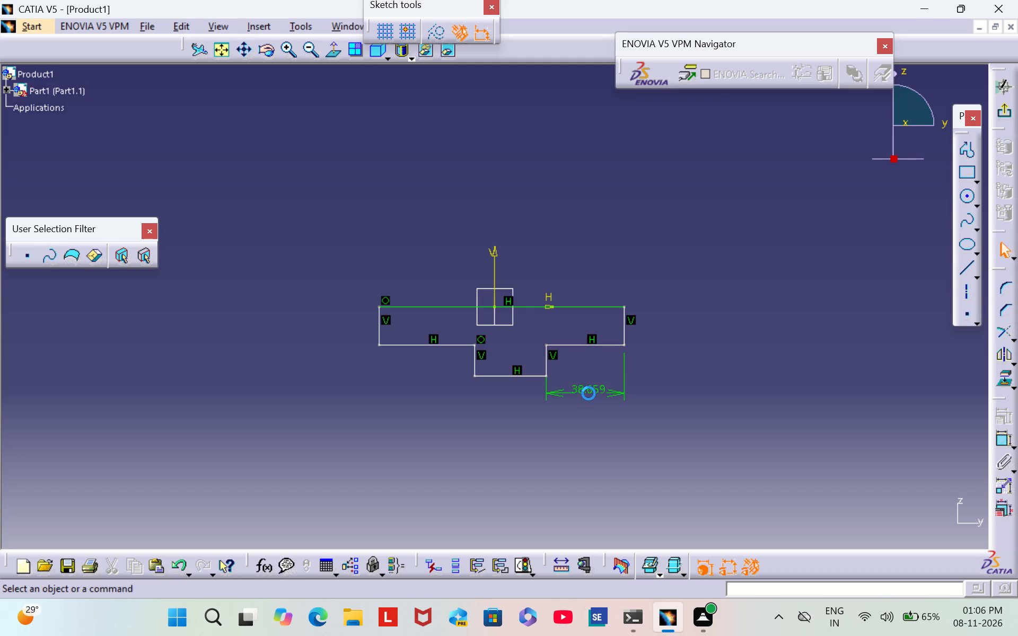
double_click(581, 389)
key(BackSpace)
text(28)
key(Return)
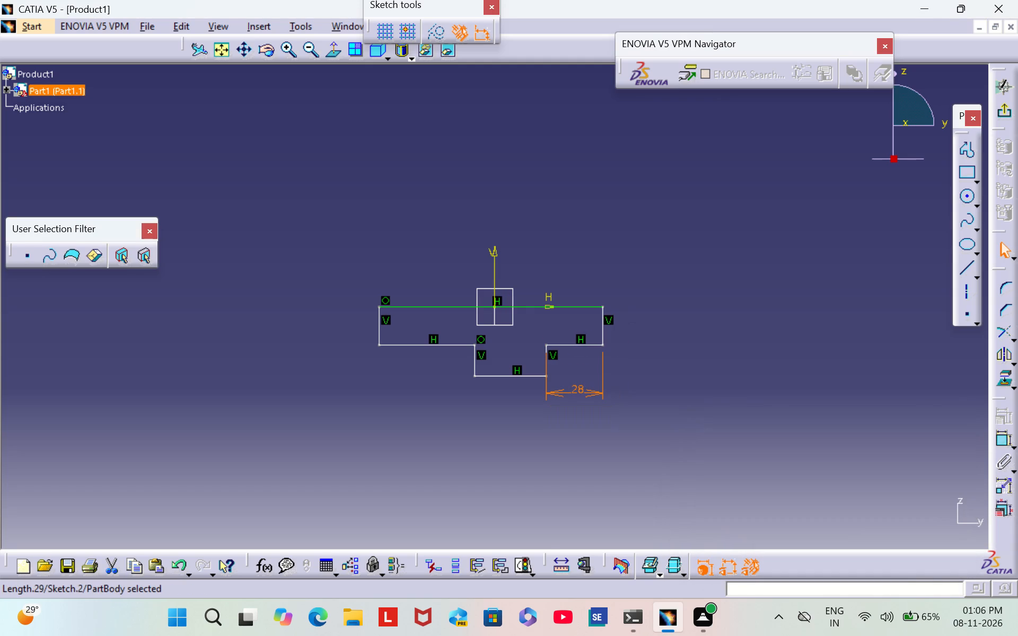
Dimension the horizontal ledge on the left side of the profile and set it to 24 mm.
double_click(1000, 439)
click(421, 343)
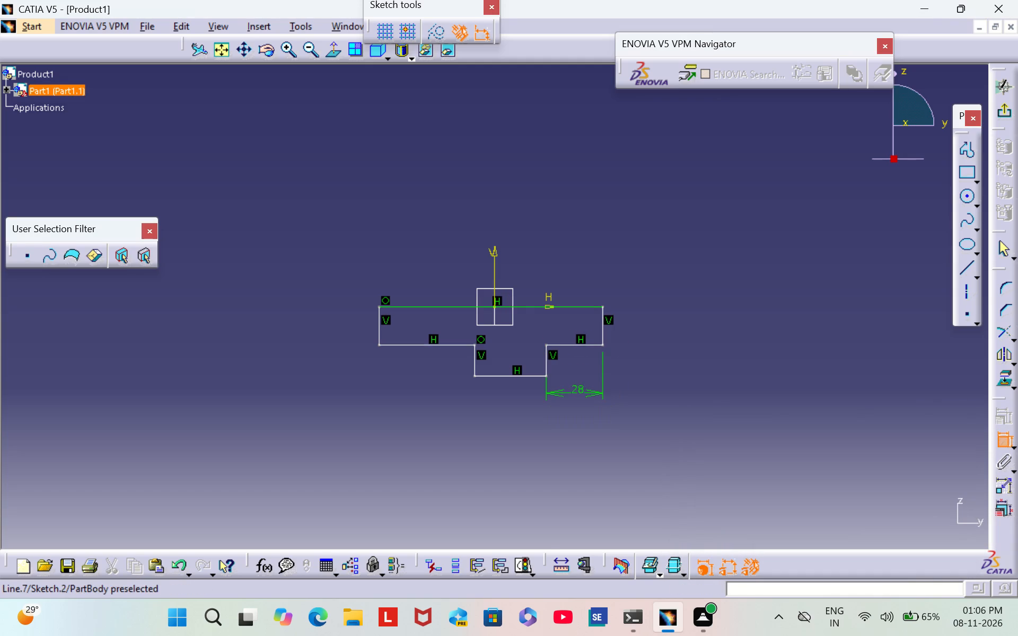
click(429, 390)
double_click(425, 385)
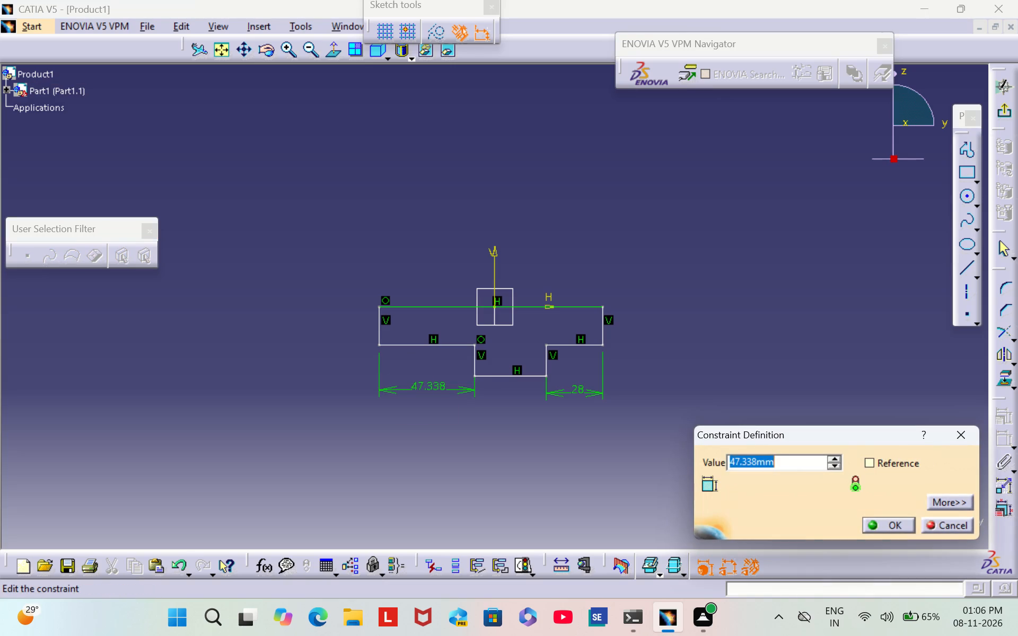
key(BackSpace)
text(24)
key(Return)
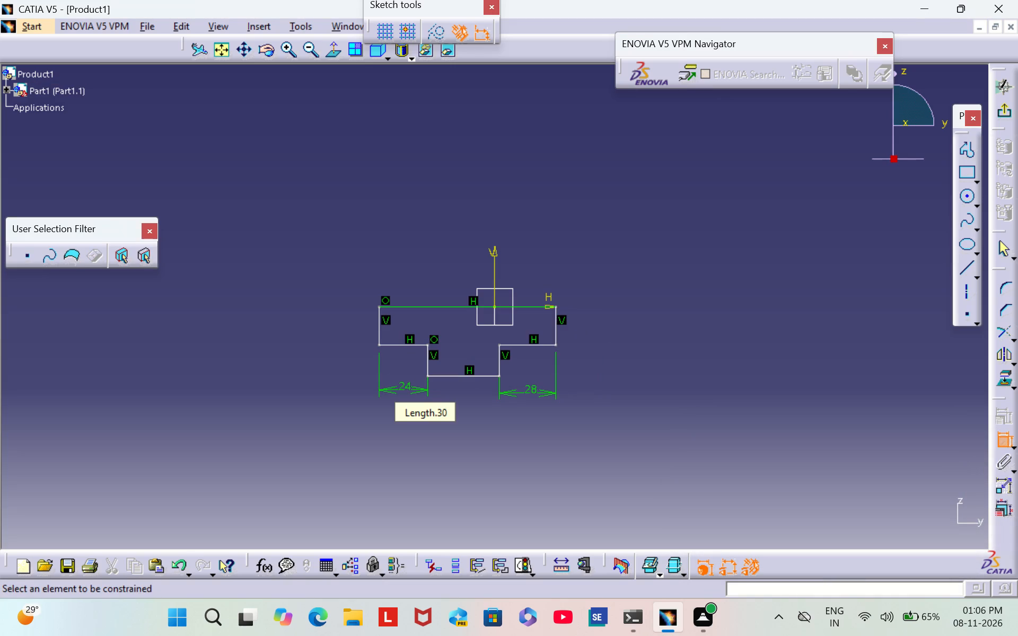
Set the right ledge's length to 24 mm.
double_click(526, 395)
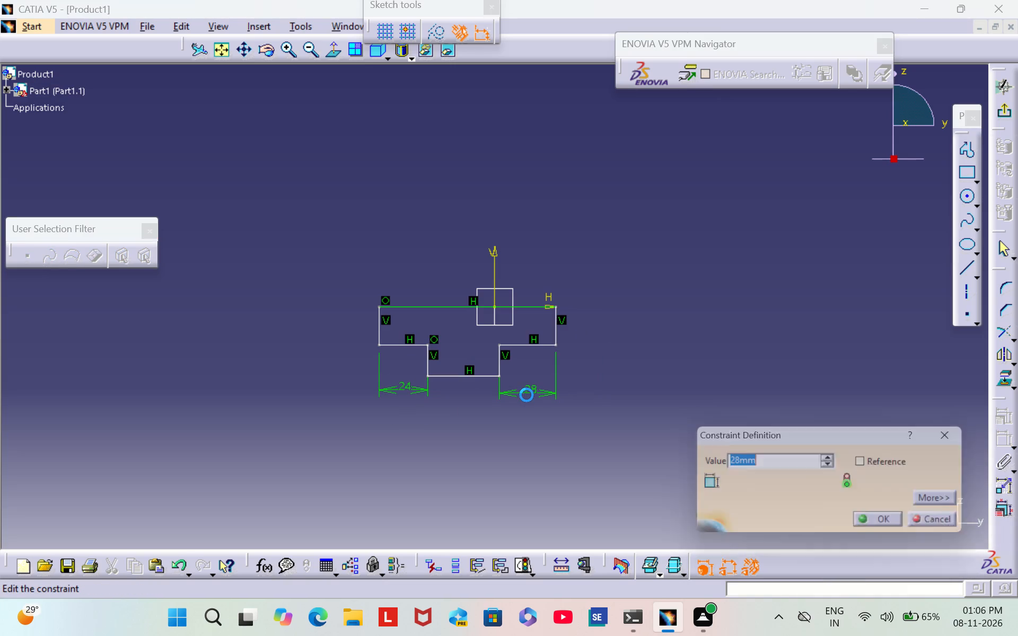
key(BackSpace)
text(24)
key(Return)
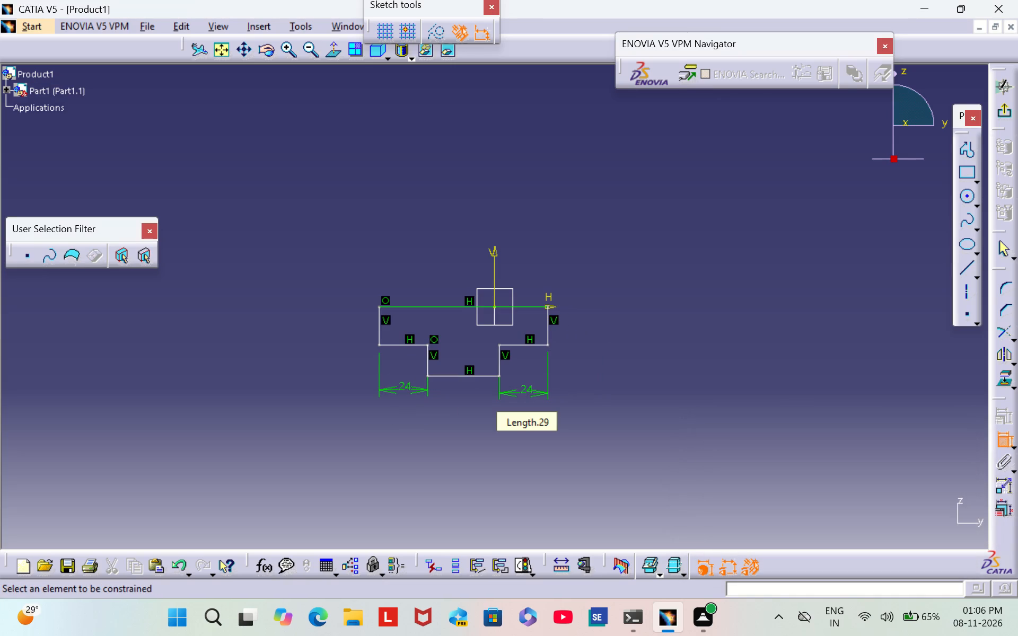
Dimension the bottom edge of the T-shaped profile and set it to 28 mm.
click(456, 379)
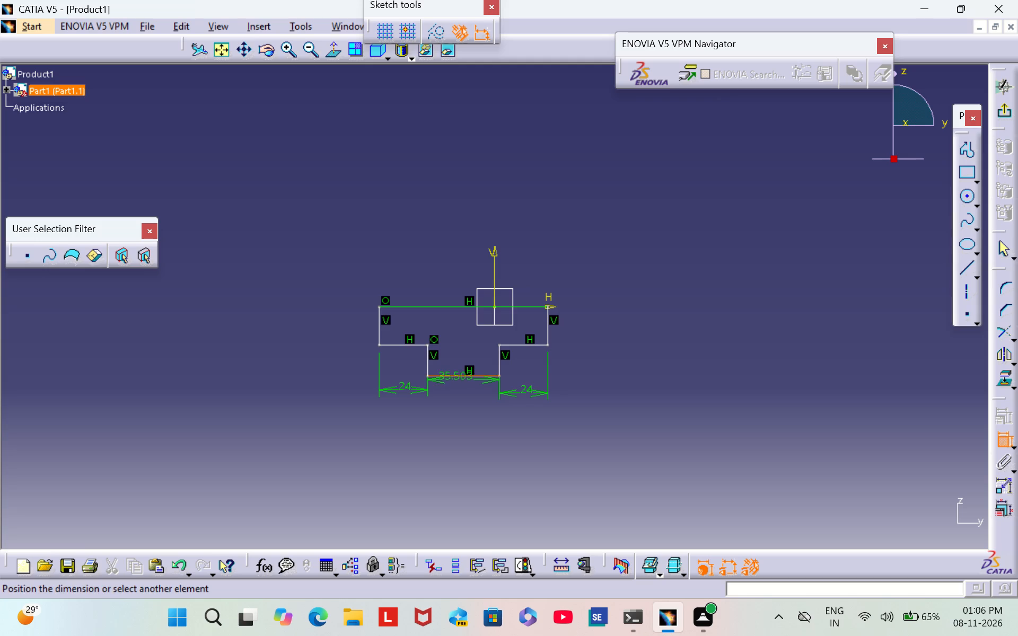
click(454, 391)
double_click(452, 390)
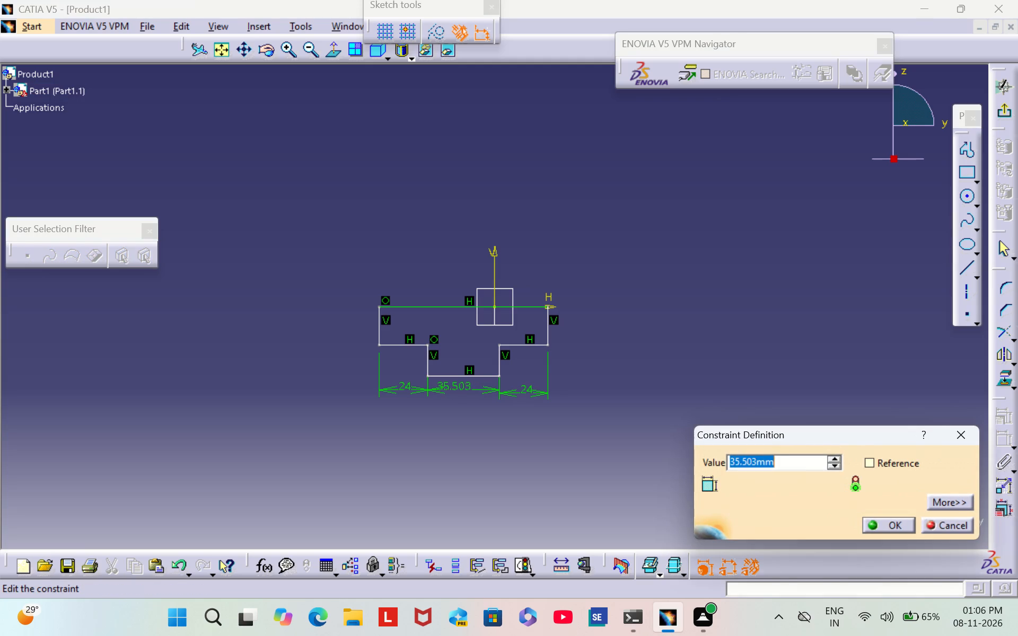
key(BackSpace)
text(28)
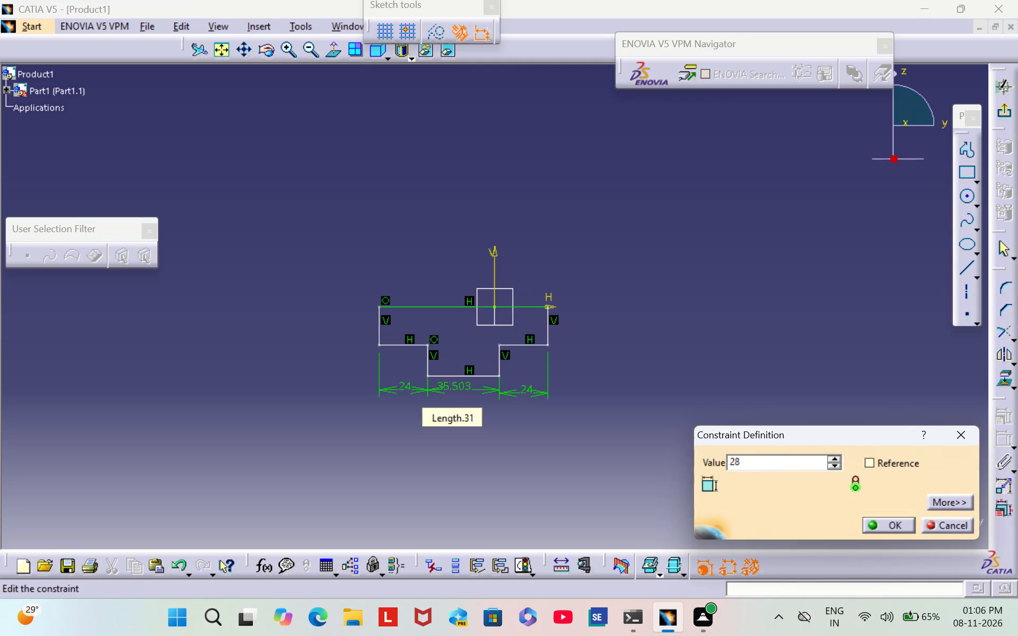
key(Return)
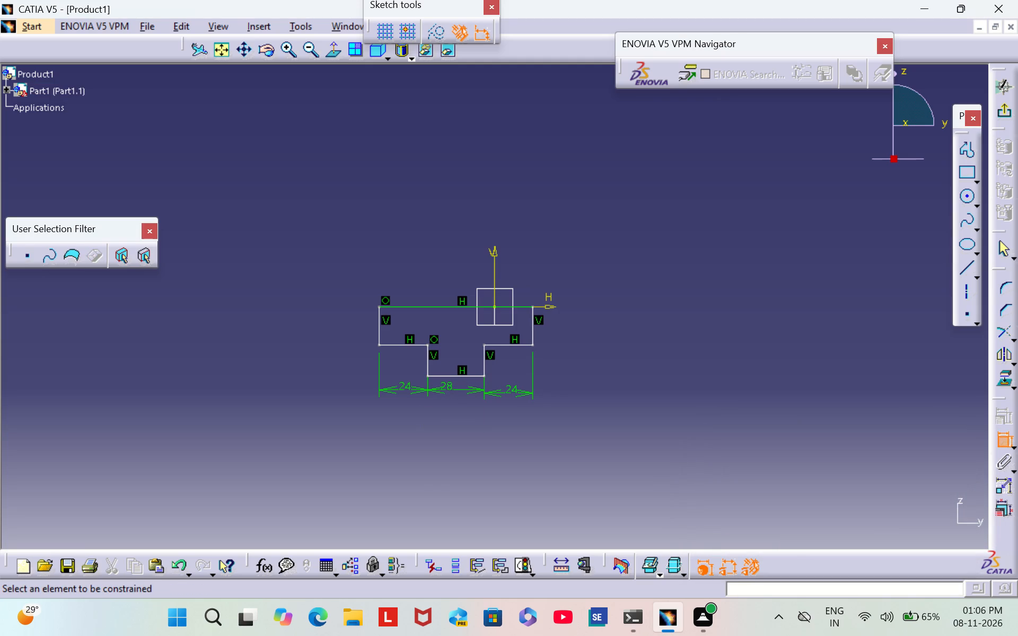
Dimension the outer vertical edge on the left side of the profile and set it to 12 mm.
click(378, 326)
click(333, 331)
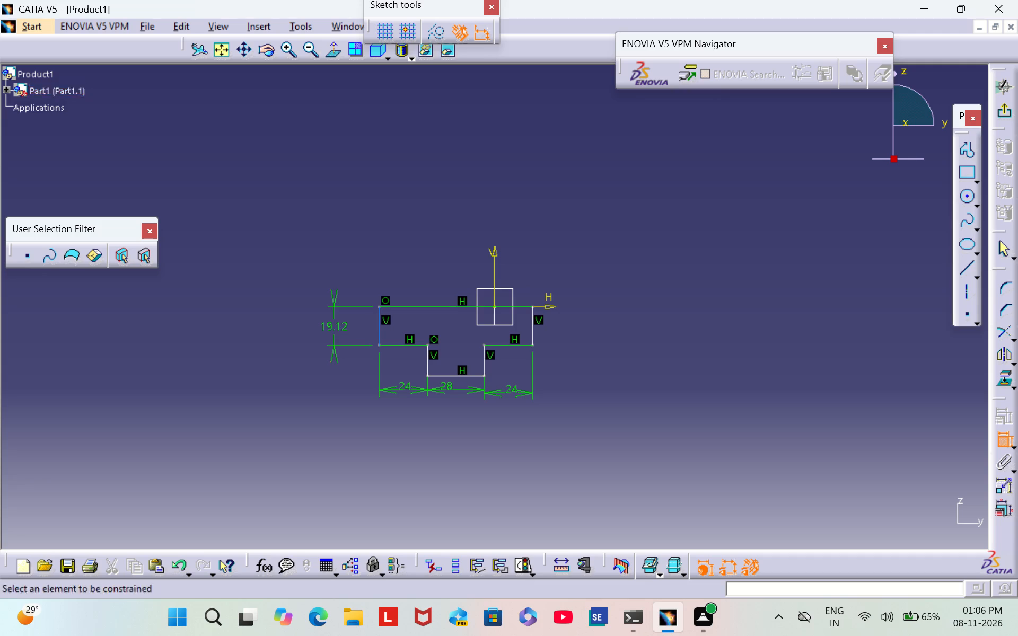
click(330, 324)
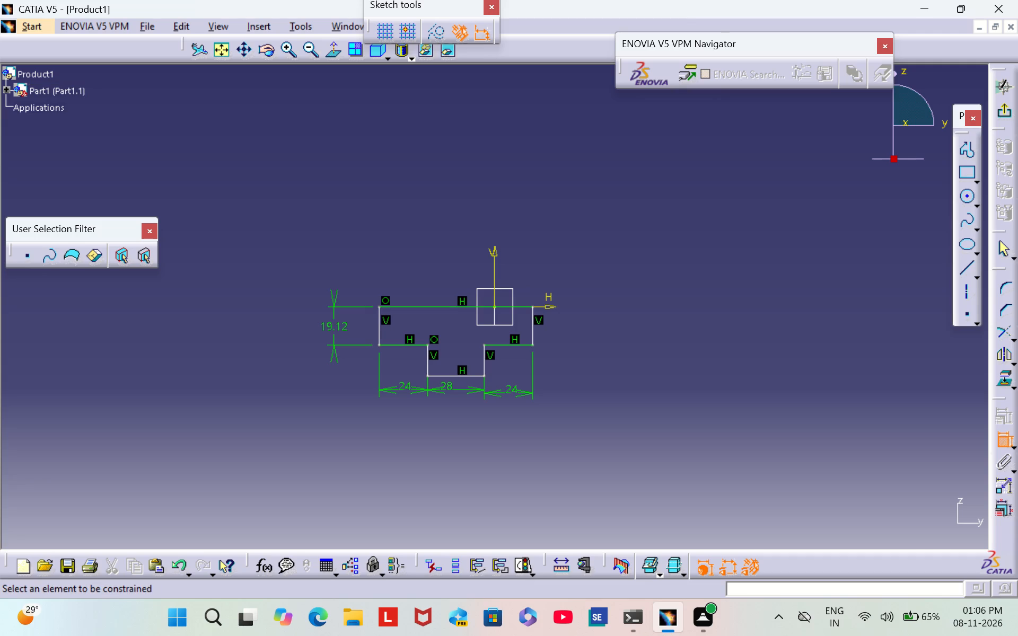
double_click(330, 324)
key(BackSpace)
text(12)
key(Return)
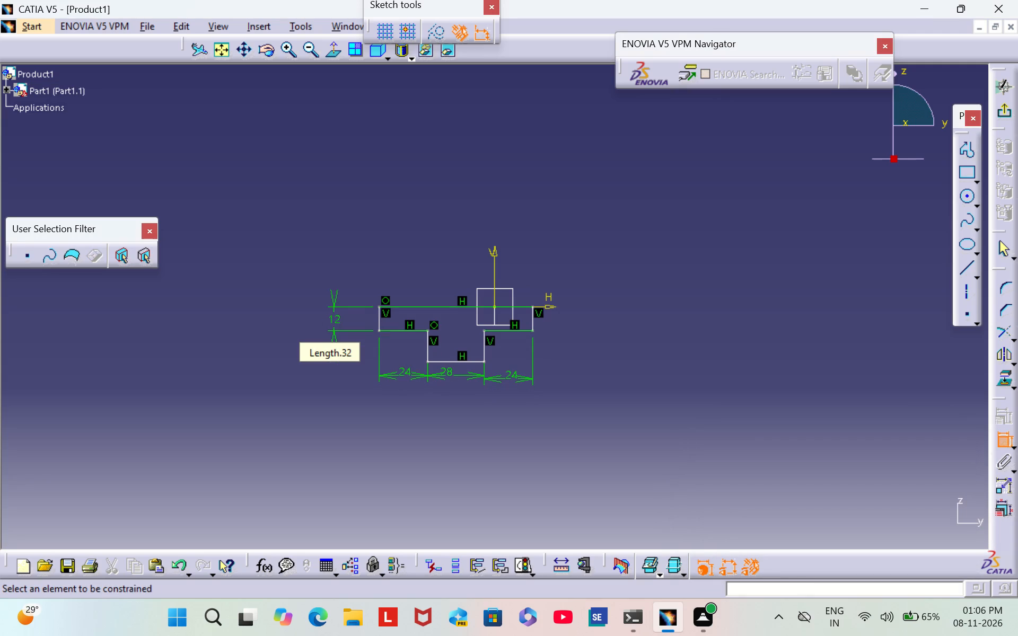
Dimension the right vertical edge of the profile's lower stem and set it to 12 mm.
click(484, 351)
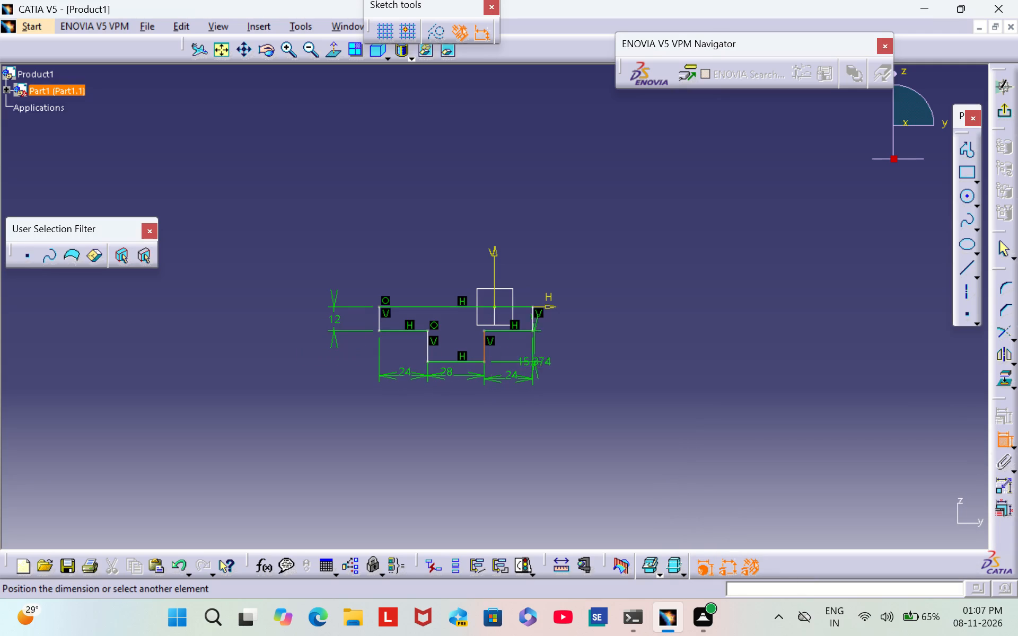
click(570, 350)
double_click(565, 346)
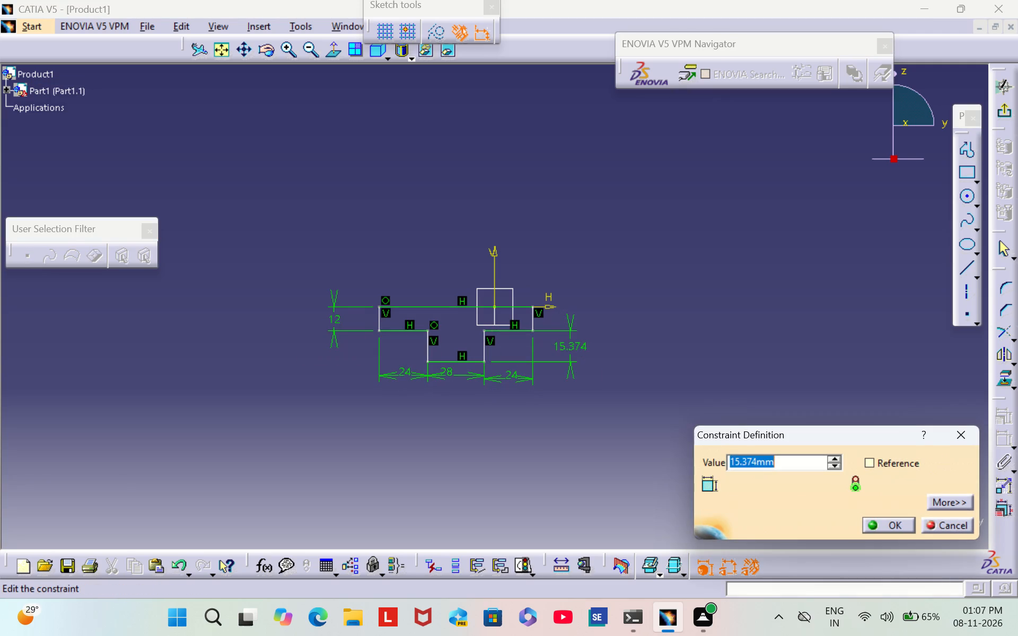
key(BackSpace)
text(12)
key(Return)
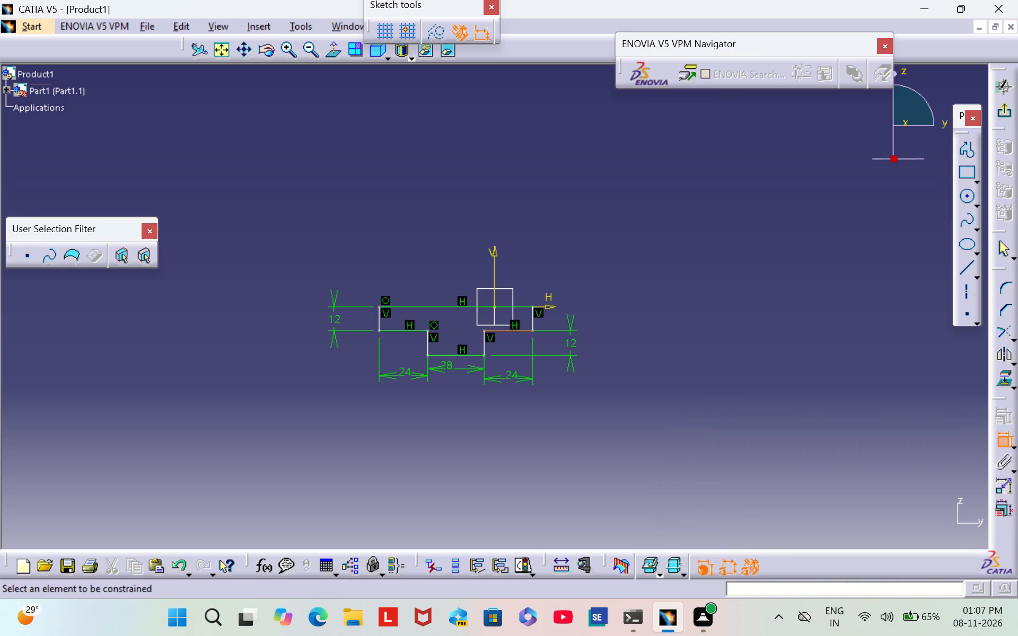
Constrain the profile's two outer vertical edges to be symmetric about the V axis.
click(381, 323)
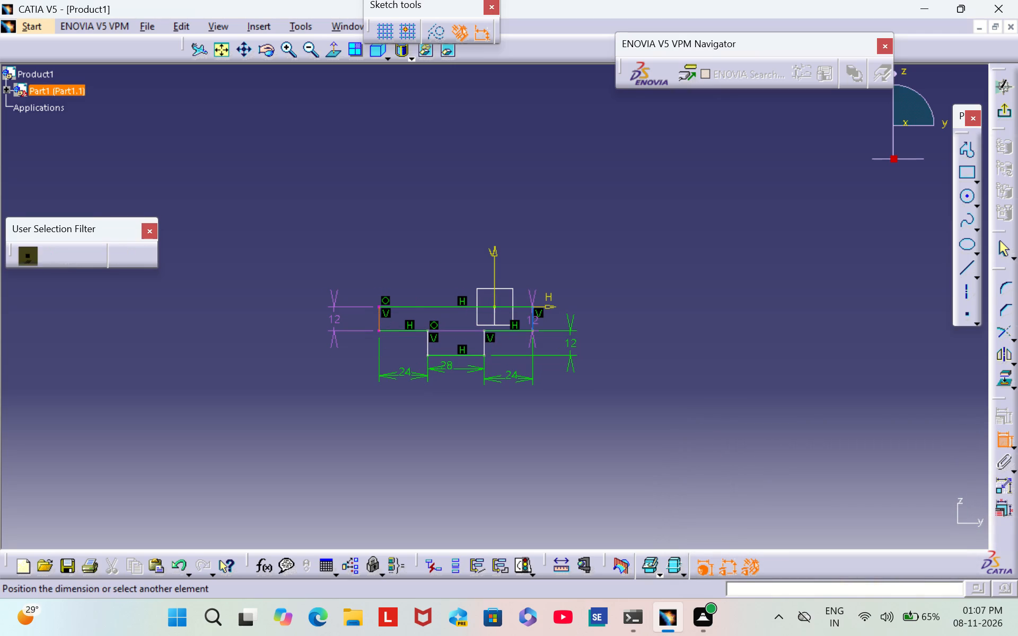
click(533, 325)
right_click(524, 317)
click(580, 464)
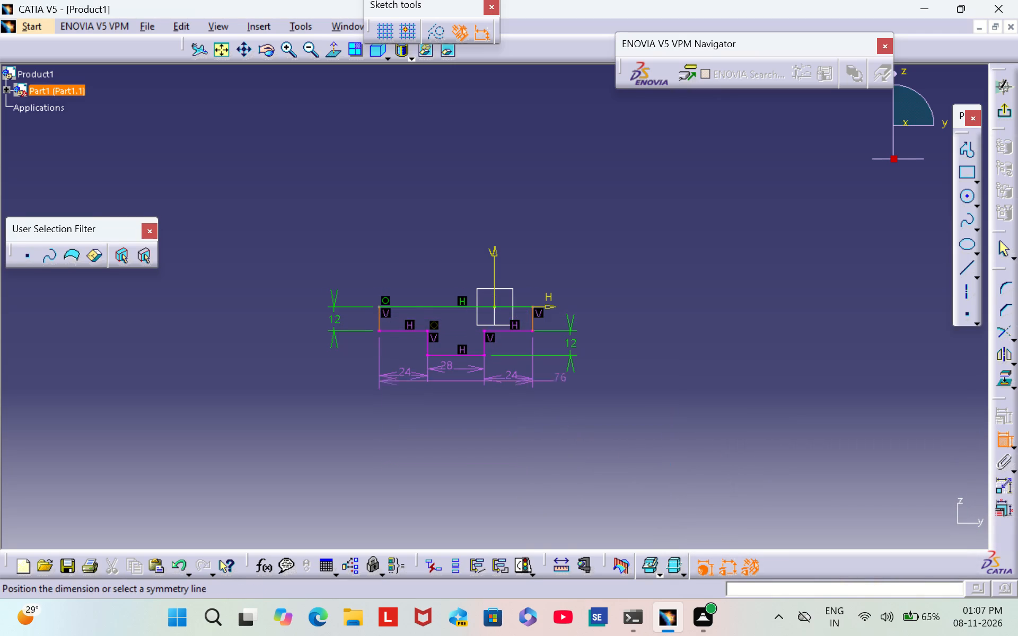
click(495, 285)
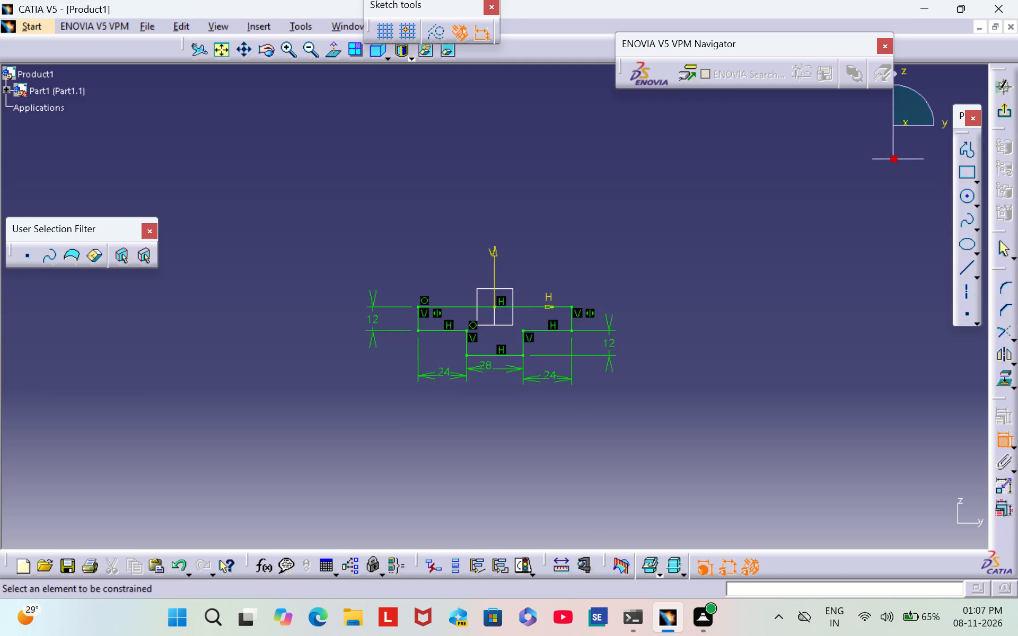
Exit the sketch and extrude the T-shaped profile as a pad with a length of 150 mm.
click(1003, 113)
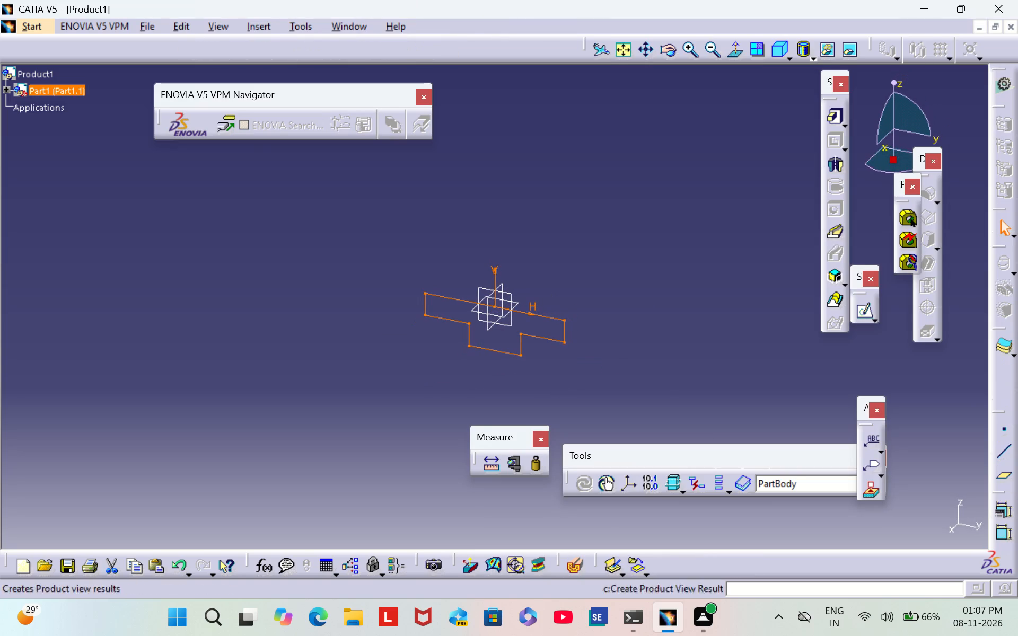
click(838, 116)
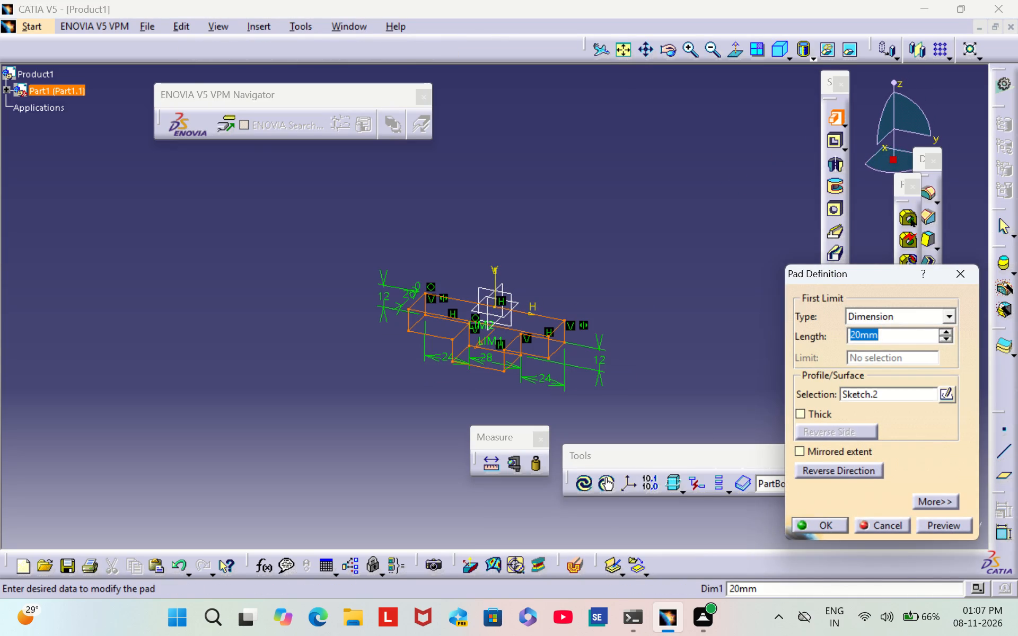
key(BackSpace)
text(150)
key(Return)
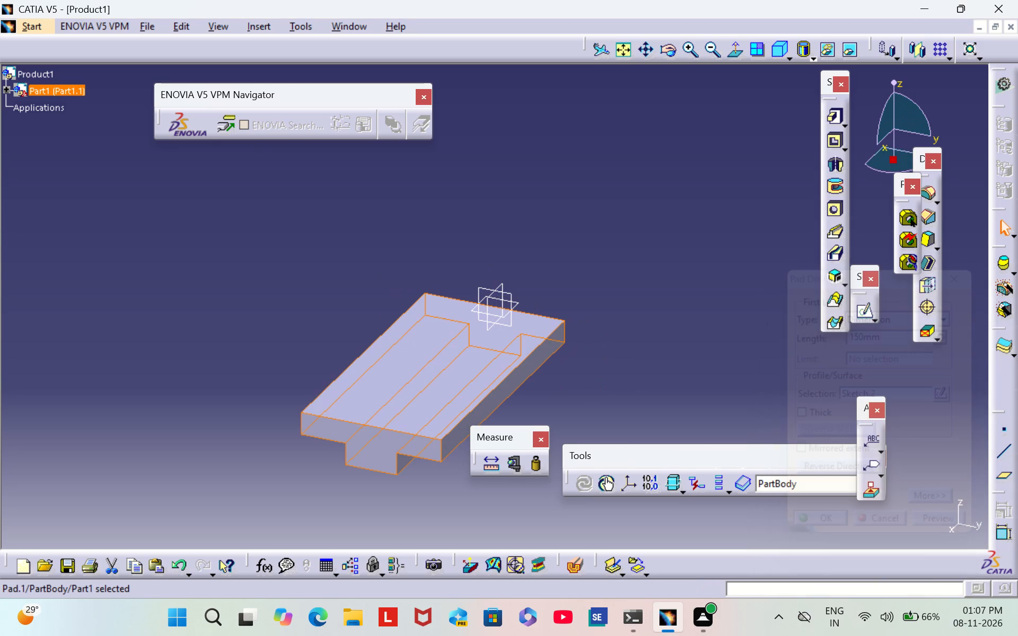
Edit the T-shaped pad and reverse its extrusion direction.
double_click(448, 391)
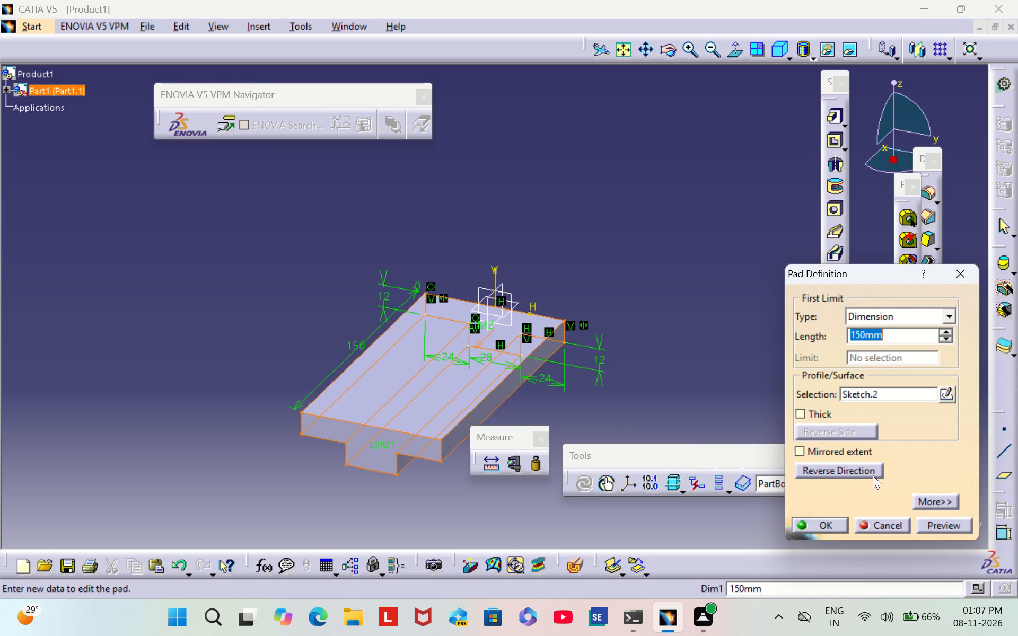
click(831, 470)
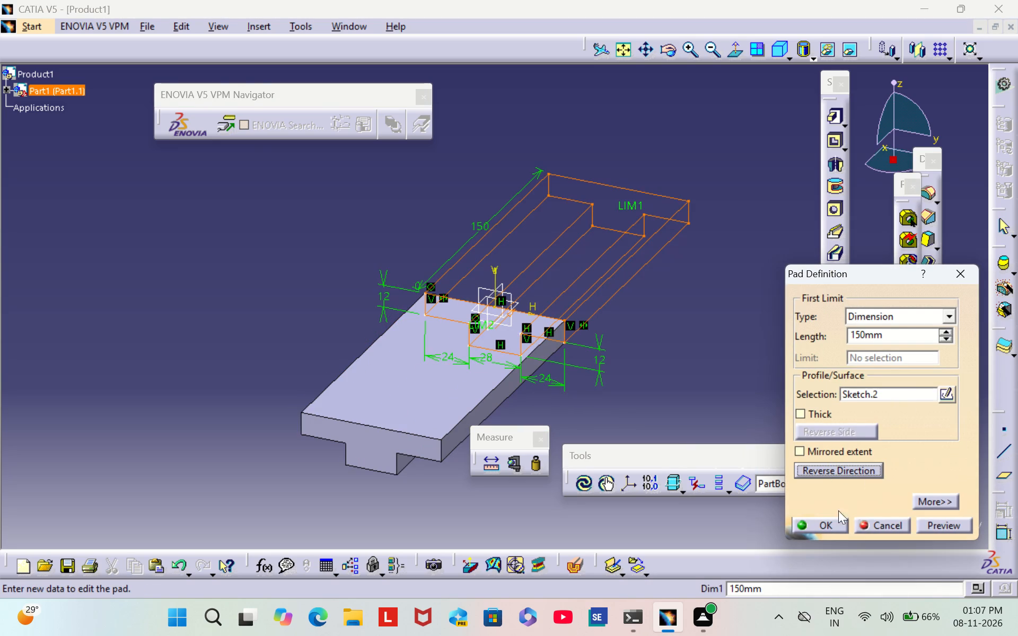
click(824, 527)
click(828, 344)
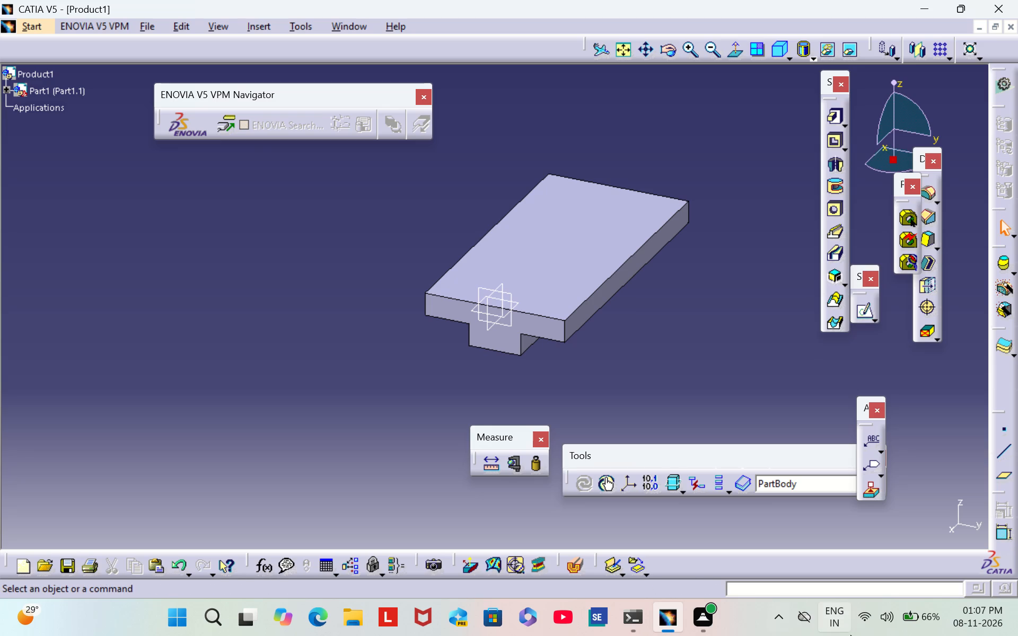
Start a new sketch on the large flat top face of the T-shaped pad.
click(554, 284)
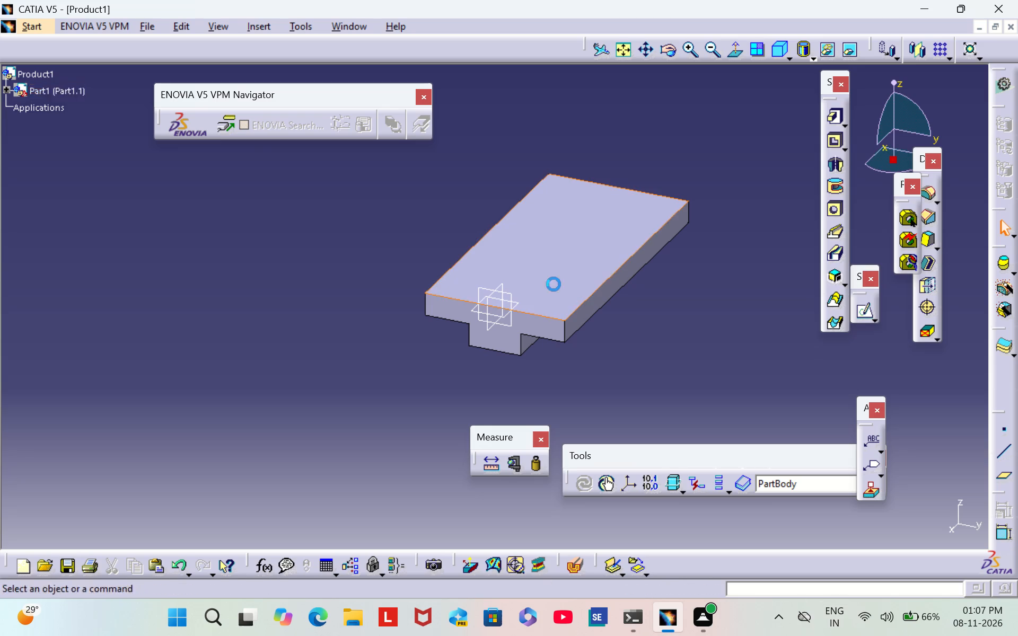
click(857, 317)
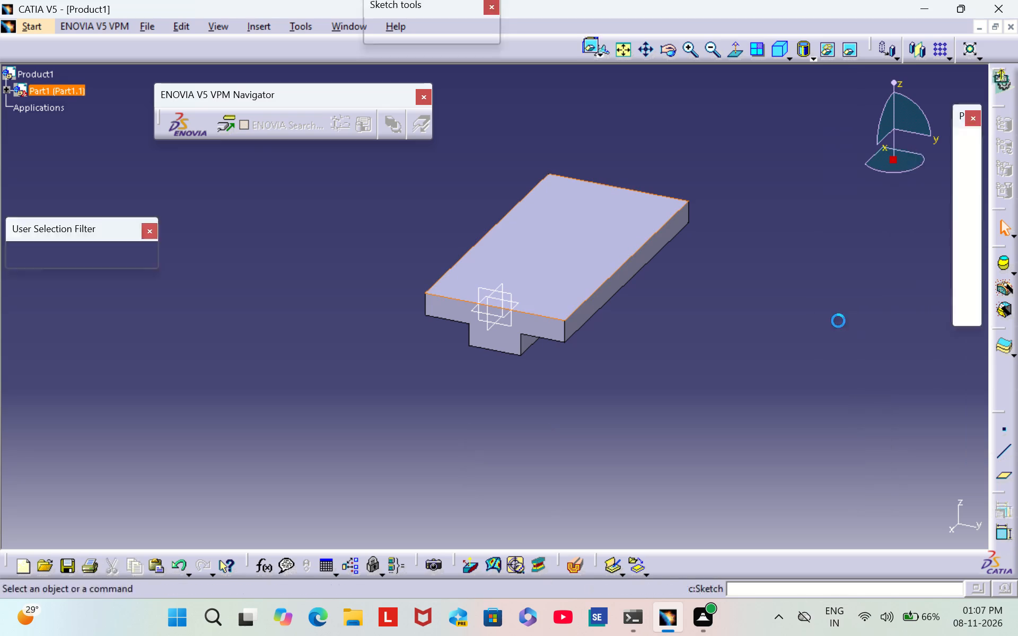
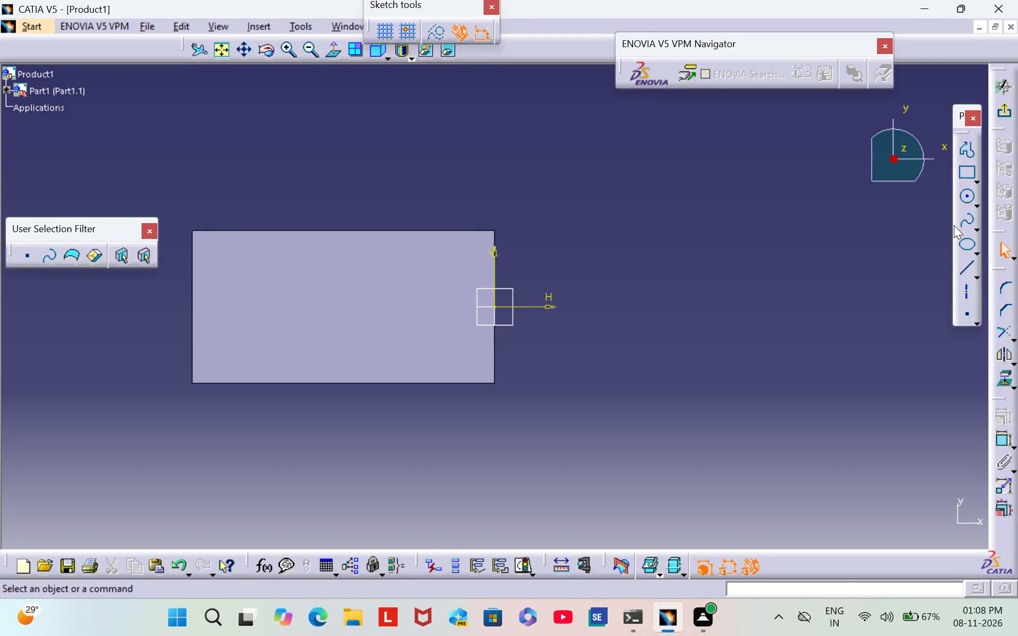
Sketch two concentric circles on the H axis, radii about 11.6 mm and 16.4 mm, centred about 25.6 mm from the V axis inside the face.
click(968, 197)
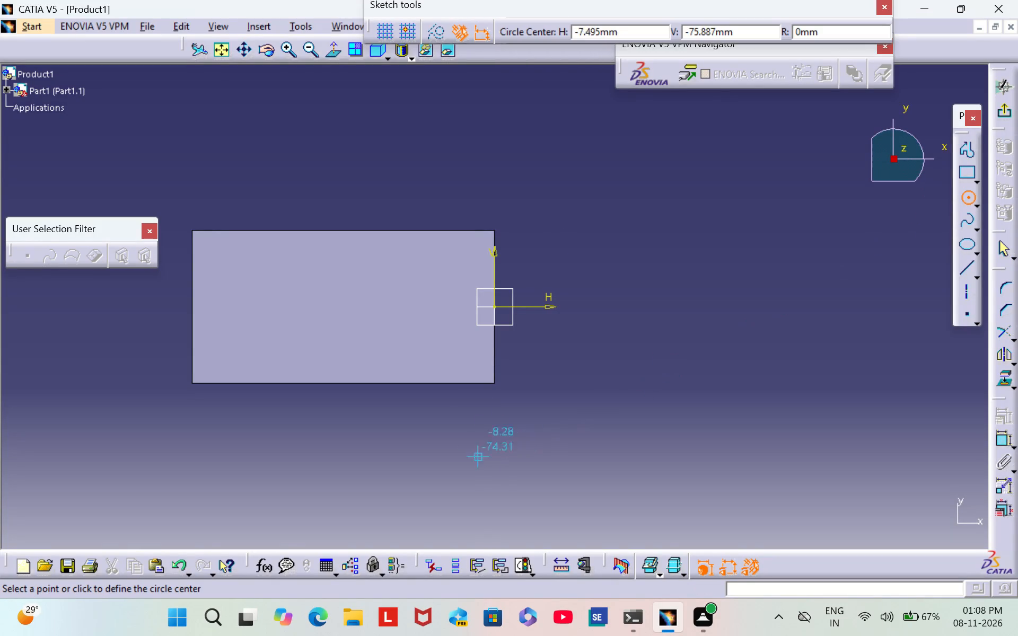
click(442, 306)
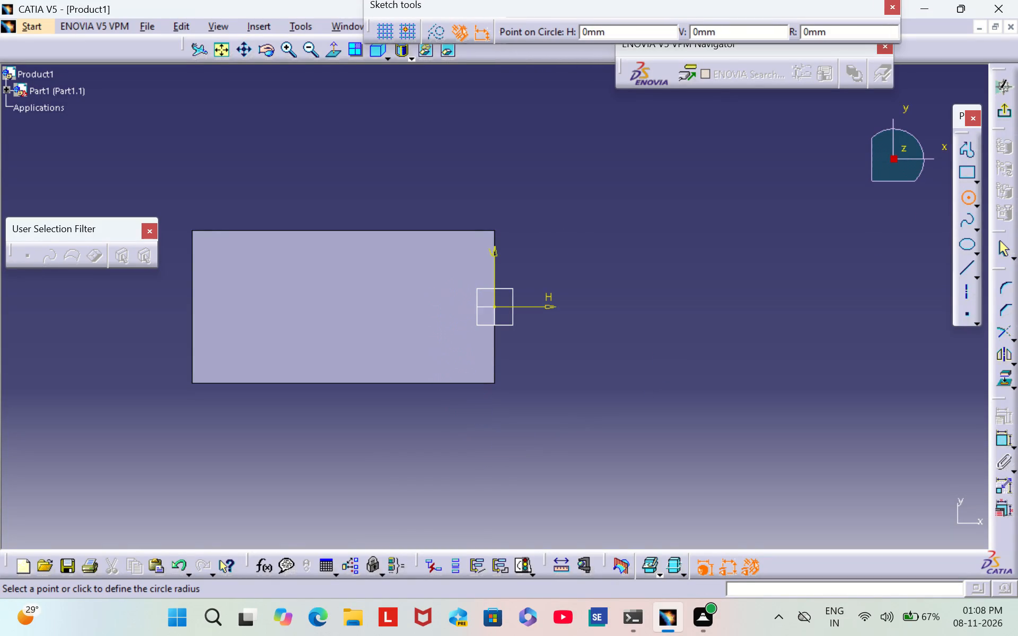
click(449, 329)
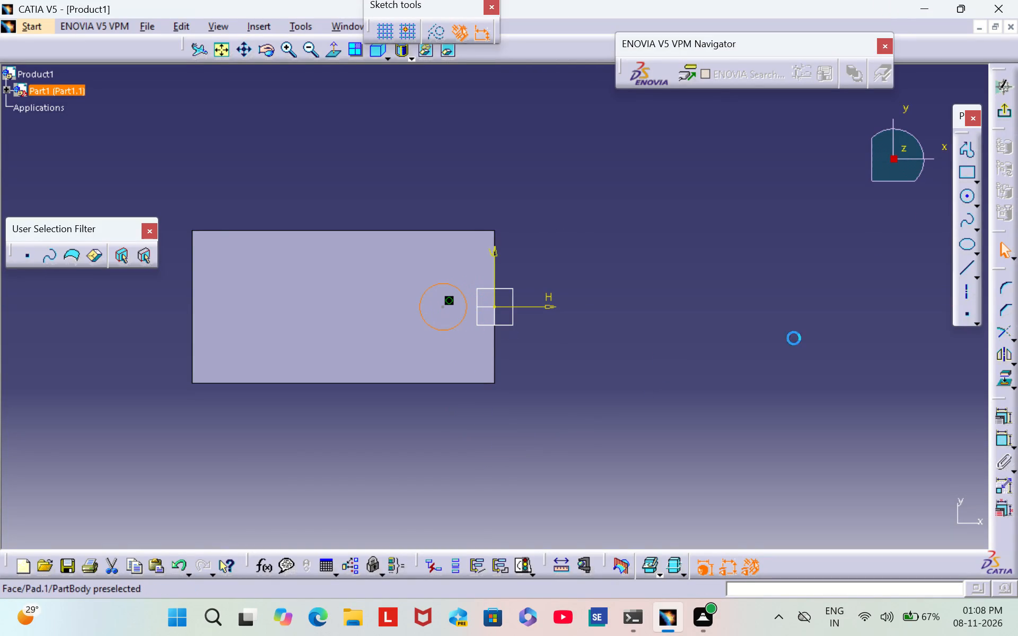
click(967, 198)
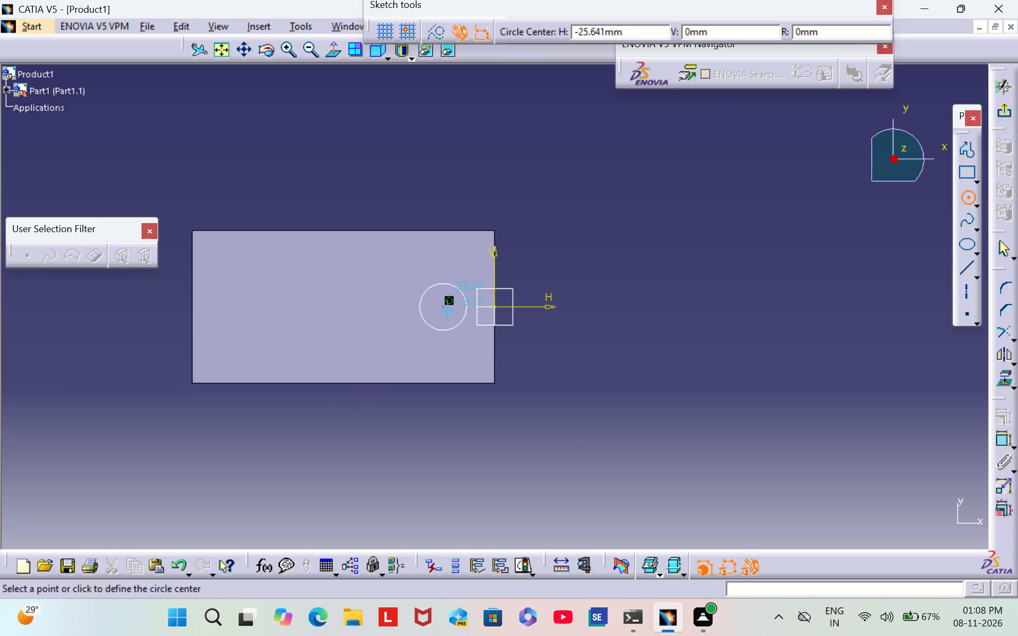
click(441, 306)
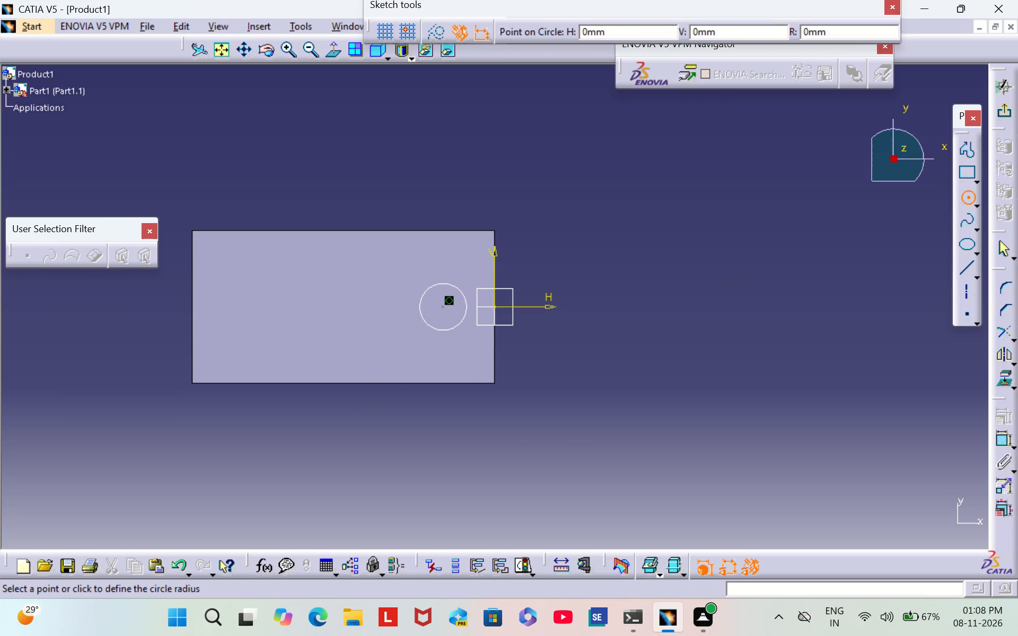
click(442, 339)
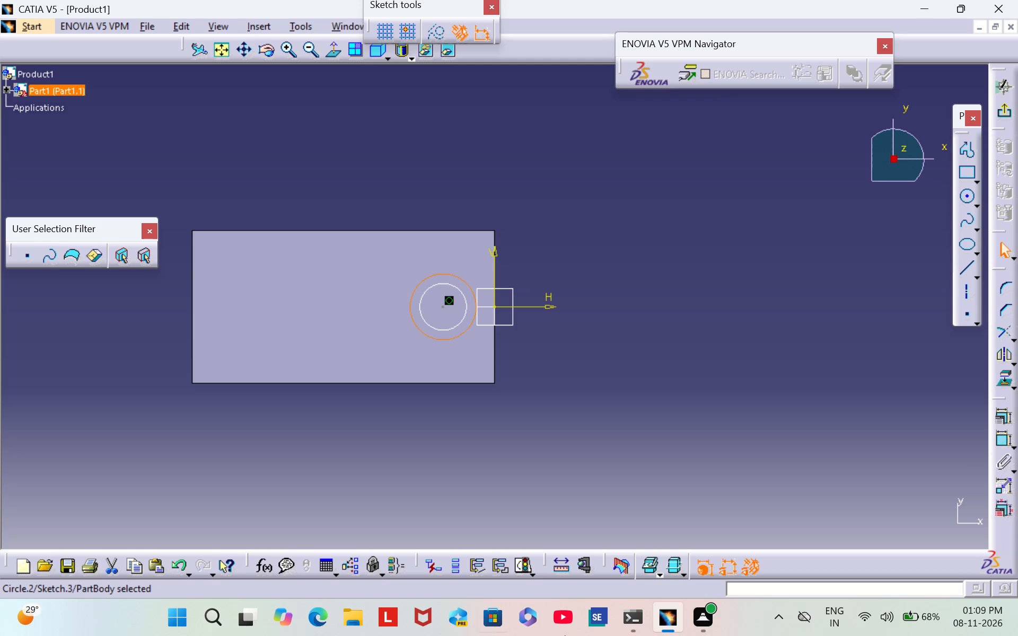
Dimension the outer circle, switch the constraint from diameter to radius, and set it to 20 mm.
double_click(999, 443)
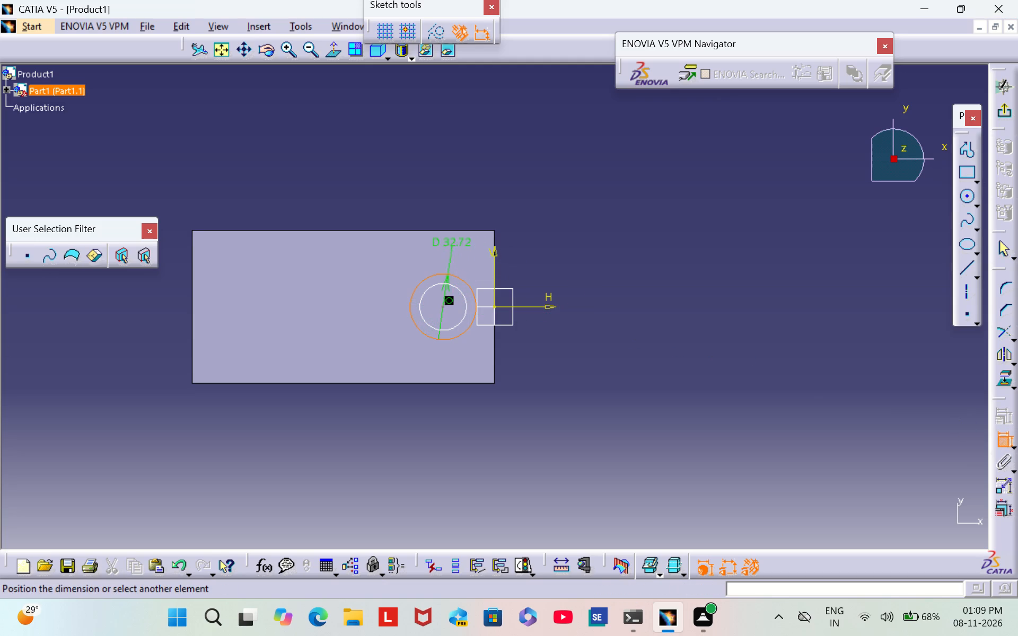
click(412, 241)
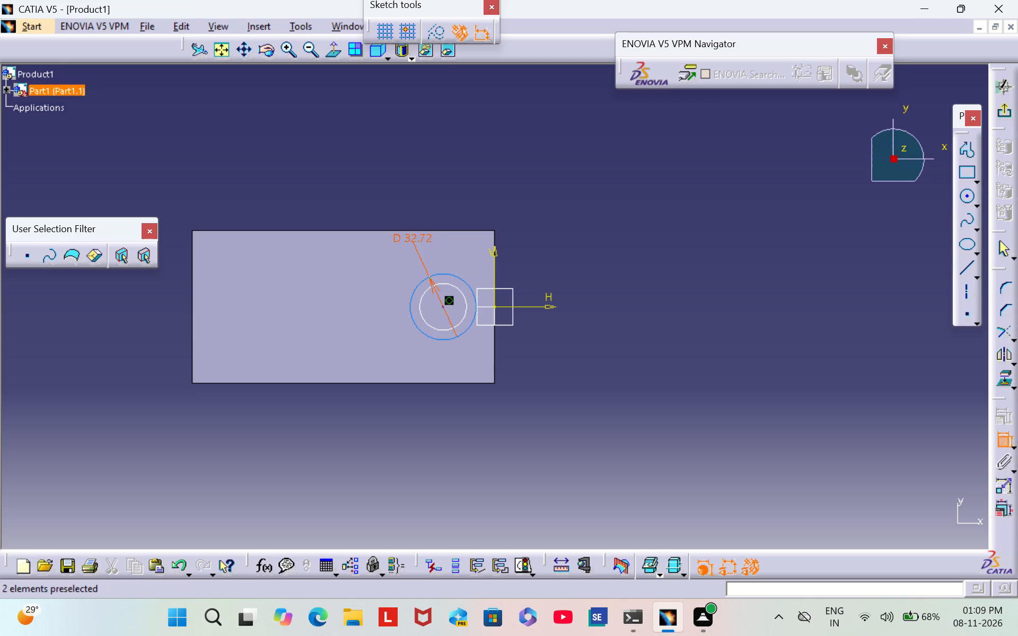
double_click(422, 241)
click(823, 487)
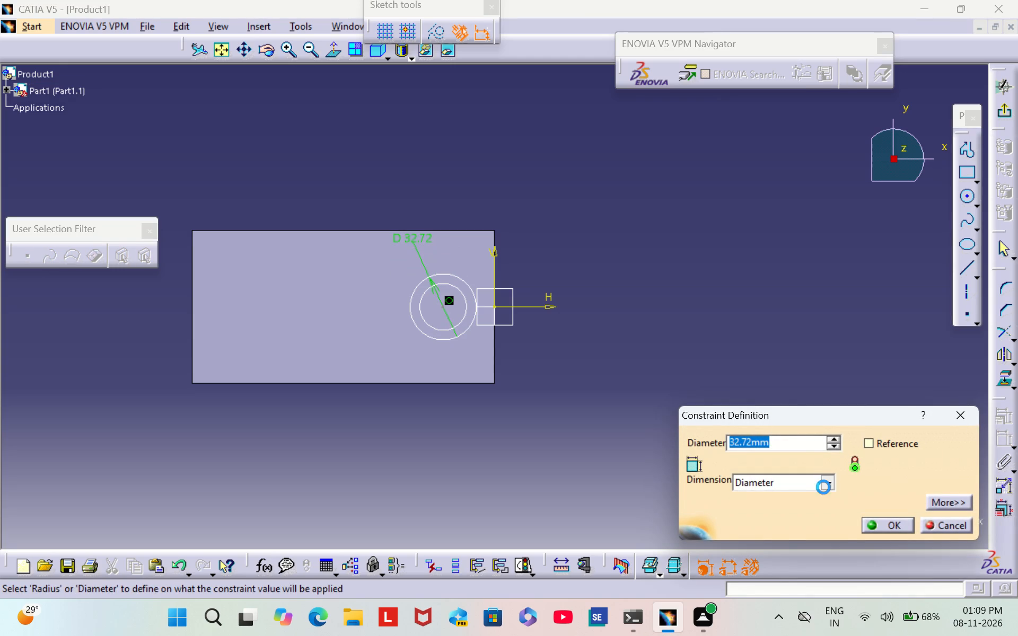
click(764, 496)
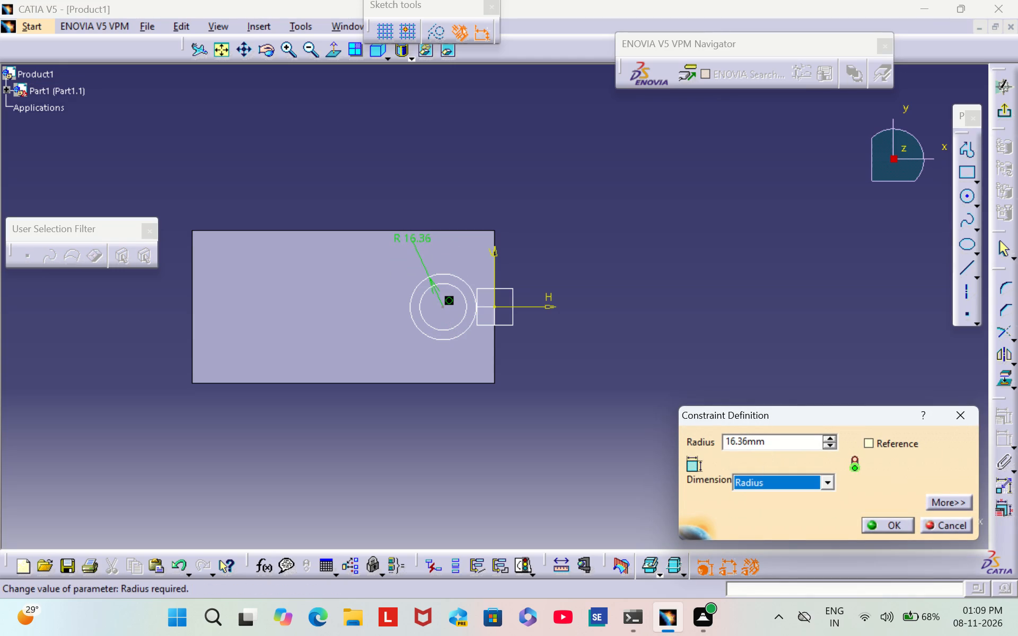
click(766, 441)
key(backslash)
key(backslash)
key(backslash)
key(backslash)
key(backslash)
key(backslash)
key(backslash)
key(backslash)
key(backslash)
key(backslash)
key(backslash)
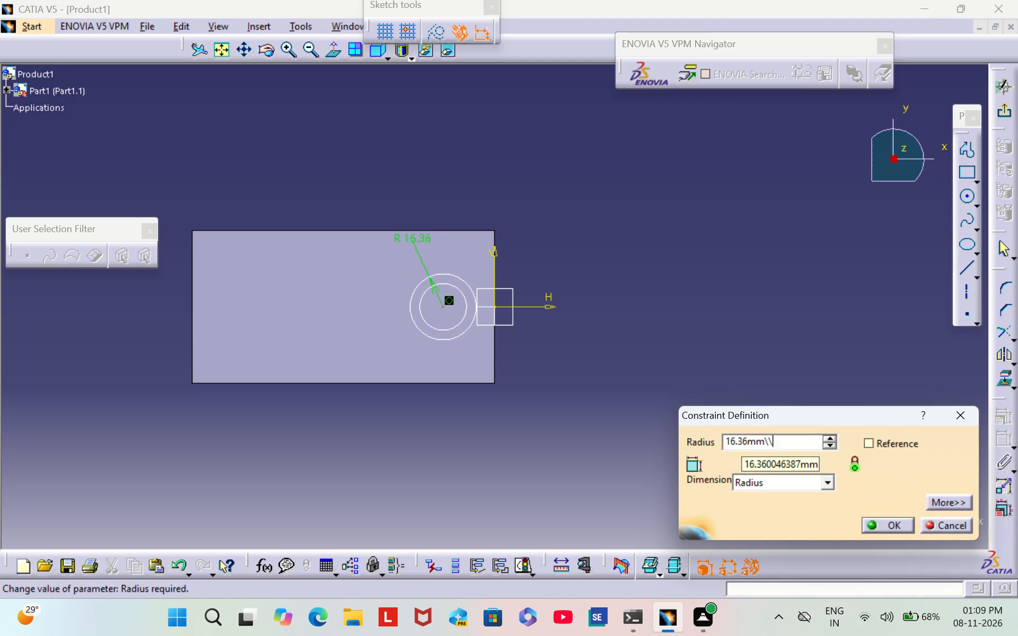
key(BackSpace)
key(BackSpace)
key(BackSpace)
key(BackSpace)
key(BackSpace)
key(BackSpace)
key(BackSpace)
key(BackSpace)
key(BackSpace)
key(BackSpace)
key(BackSpace)
key(BackSpace)
key(BackSpace)
key(BackSpace)
key(BackSpace)
key(BackSpace)
key(BackSpace)
key(BackSpace)
key(BackSpace)
key(BackSpace)
text(20)
key(Return)
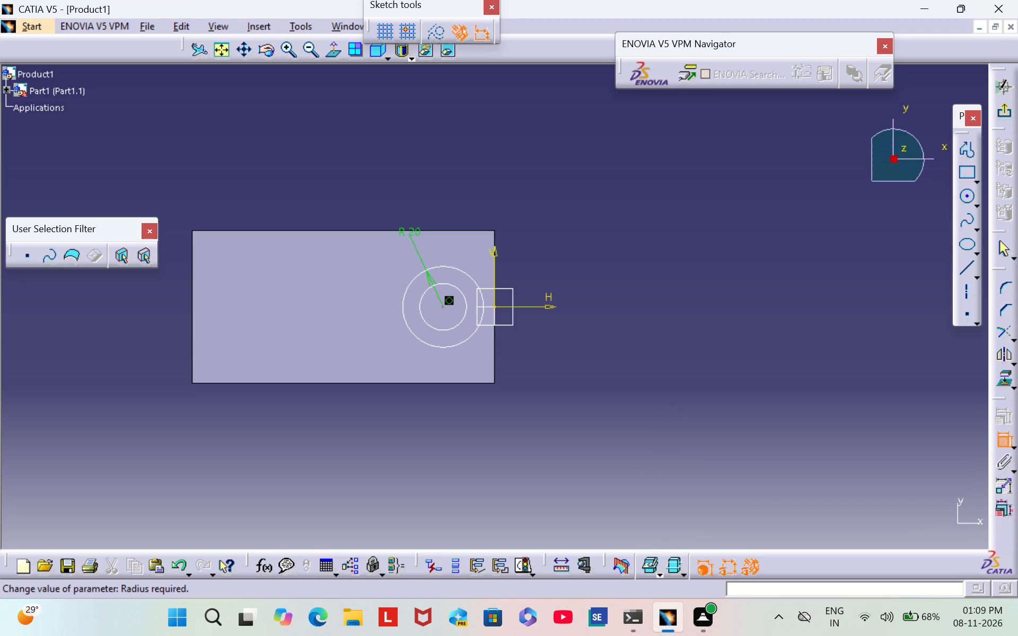
Dimension the inner circle's radius and set it to 7 mm.
click(453, 330)
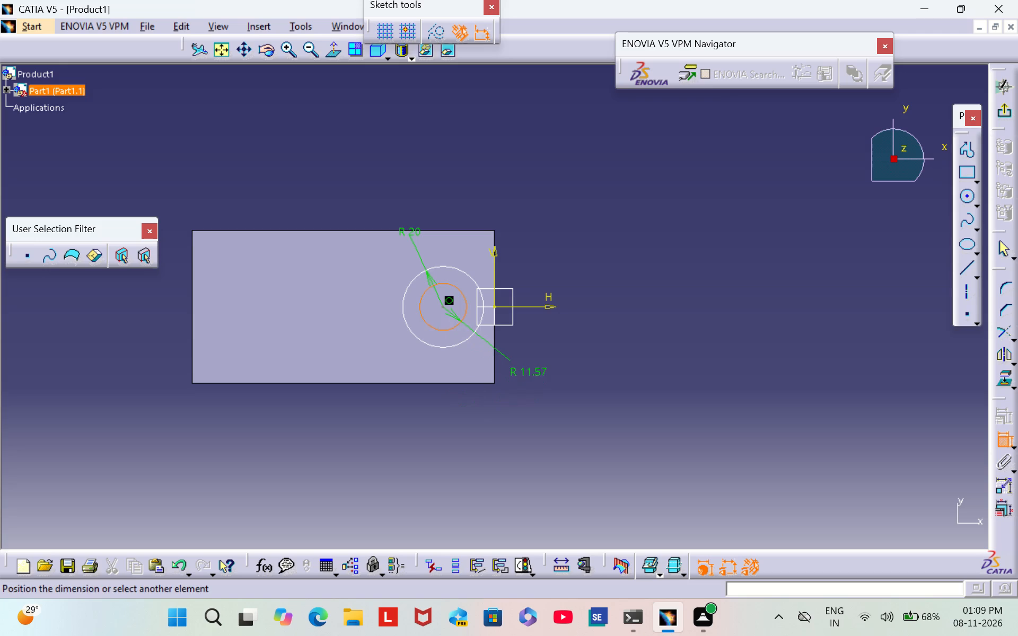
click(529, 372)
double_click(530, 371)
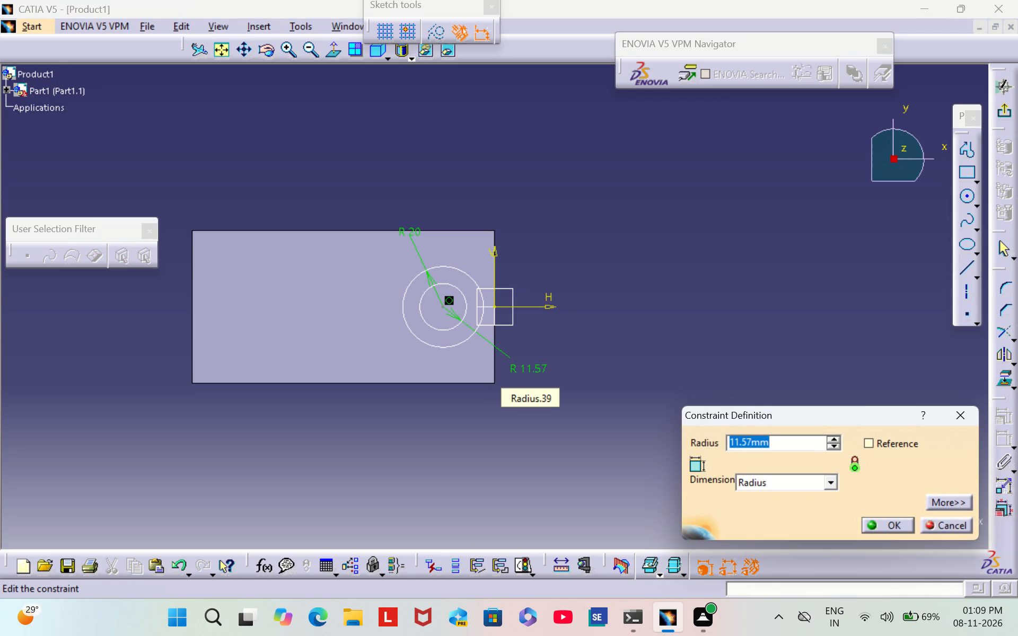
key(BackSpace)
key(7)
key(Return)
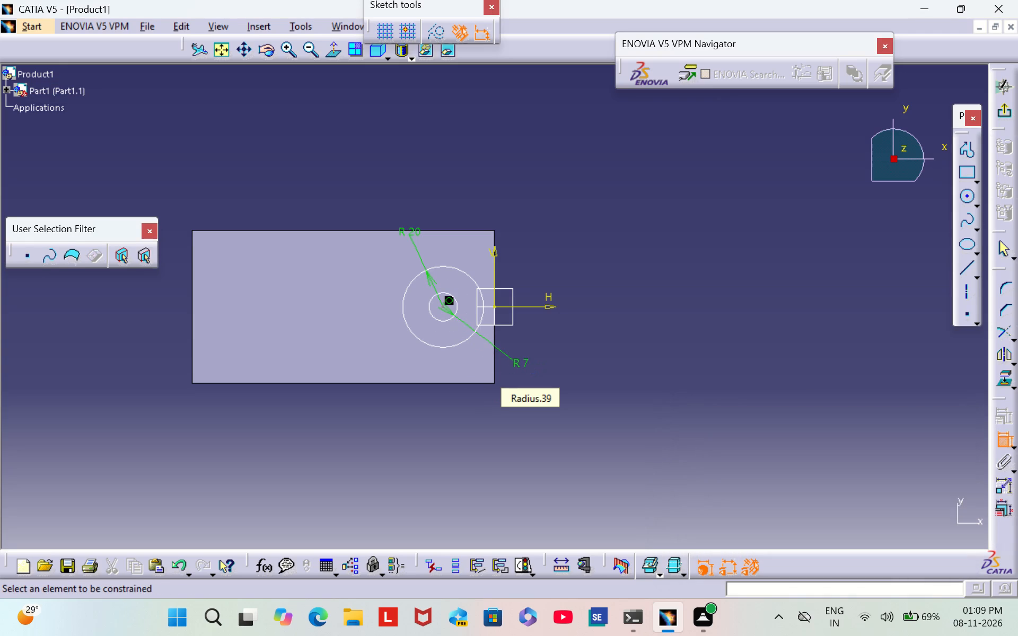
click(716, 404)
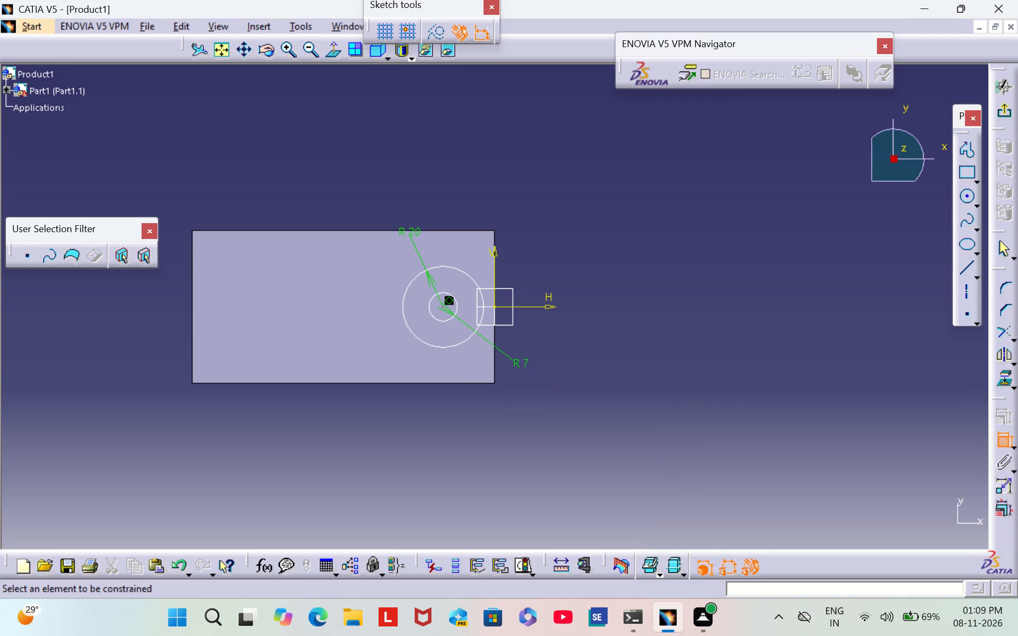
Dimension the distance from the circles' centre to the V axis and set it to 30 mm.
click(441, 306)
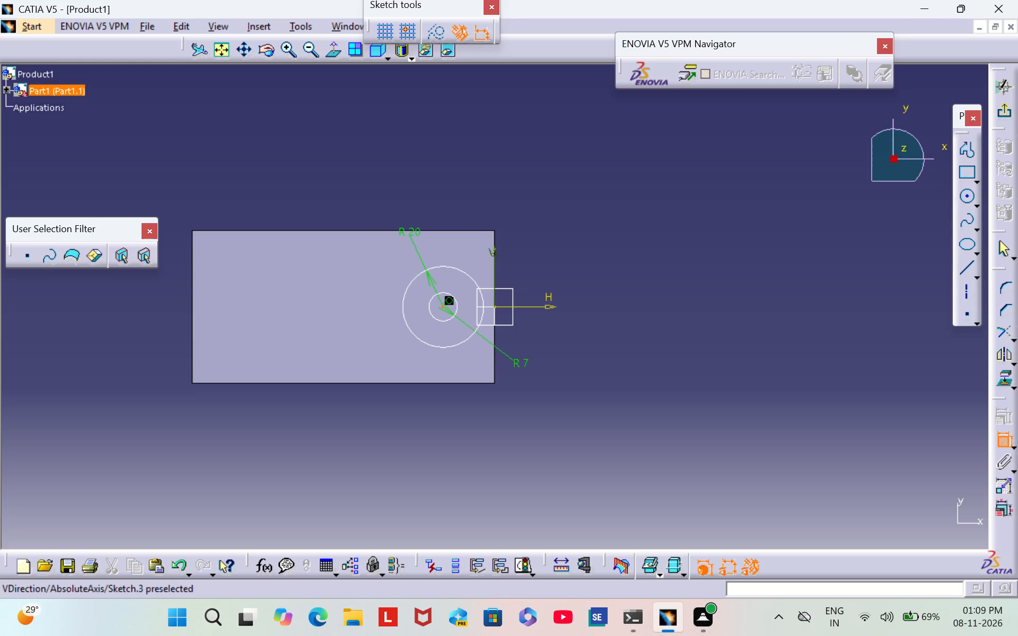
click(494, 272)
click(480, 215)
double_click(474, 211)
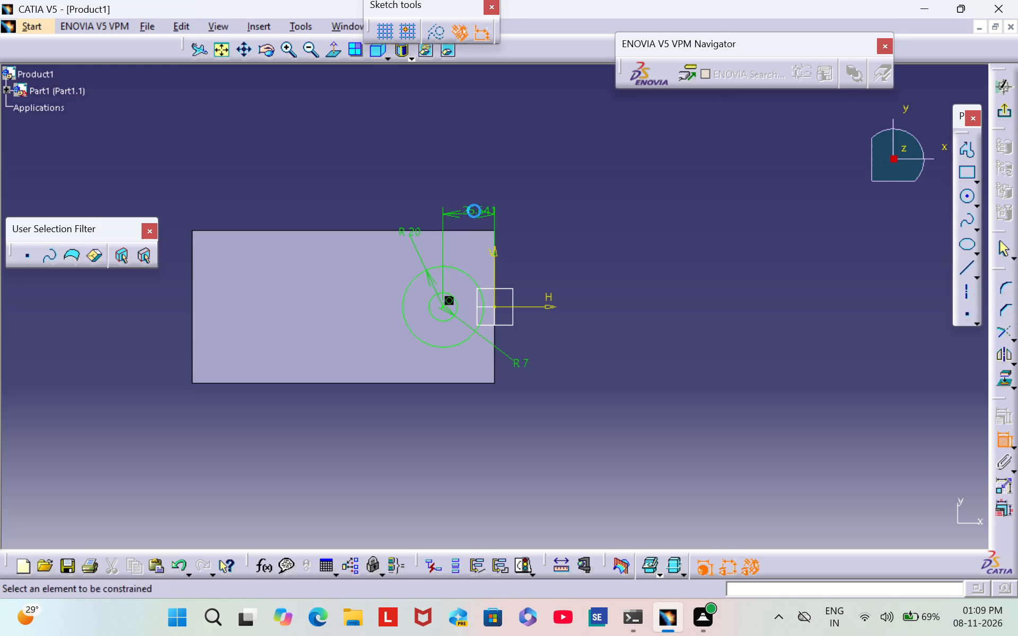
key(BackSpace)
text(30)
key(Return)
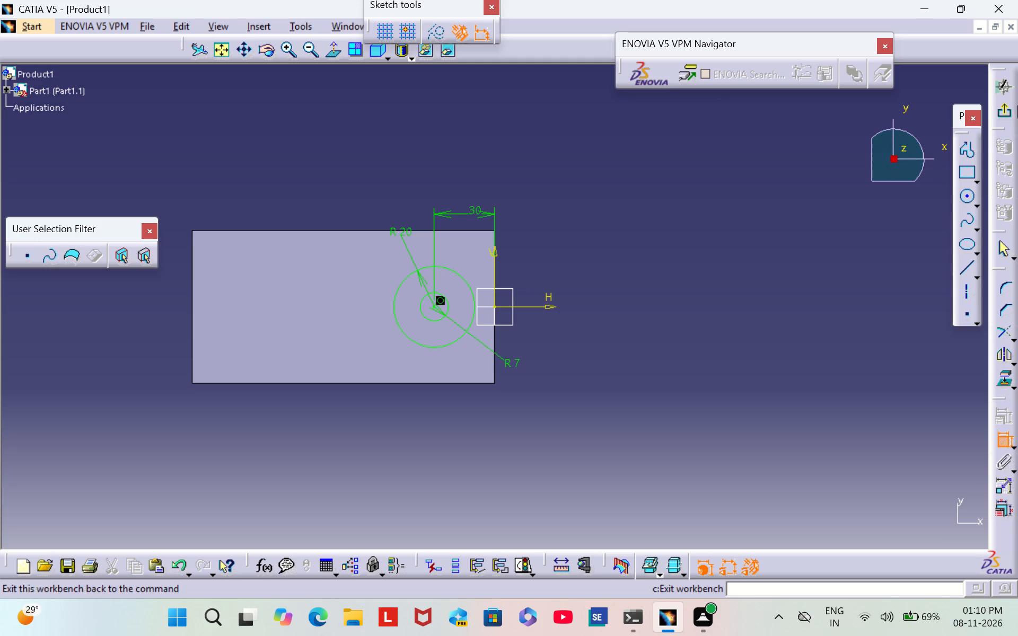
Exit the sketch and extrude the two concentric circles as a pad with a length of 30 mm.
click(1007, 117)
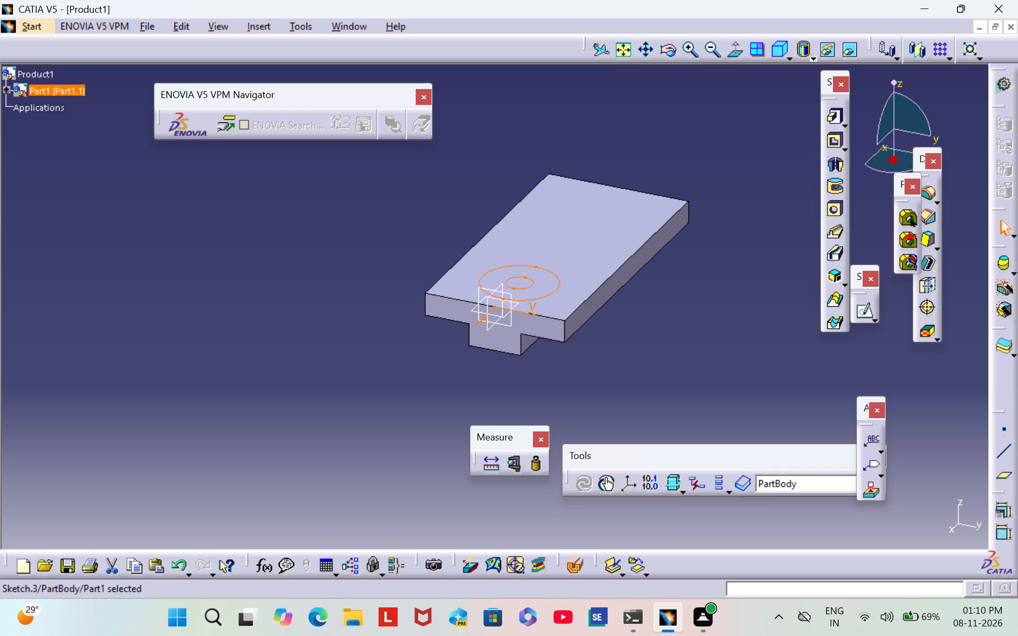
scroll(712, 286, up, 2)
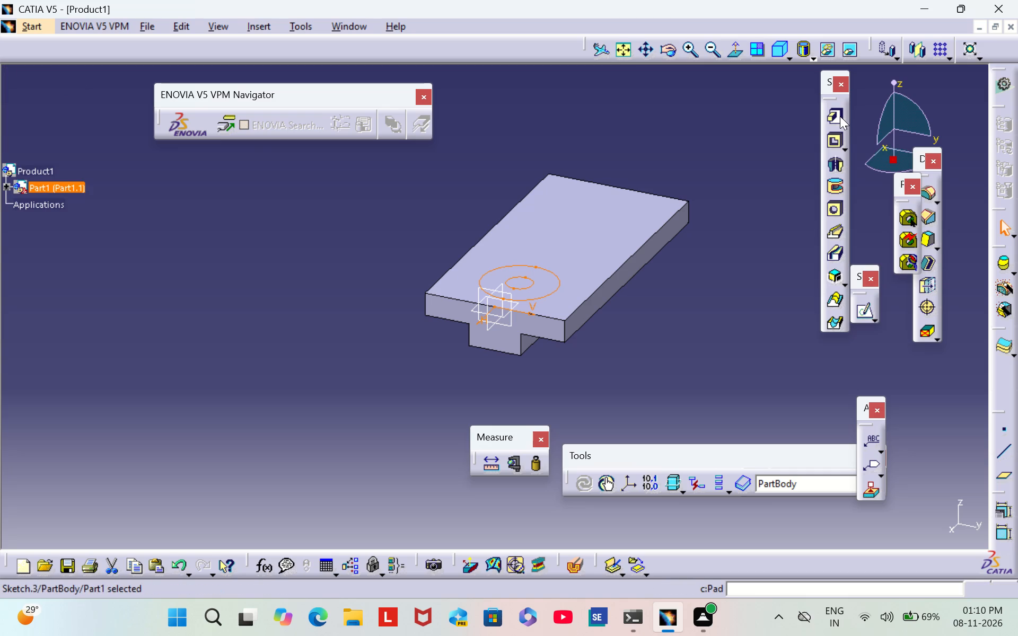
click(840, 116)
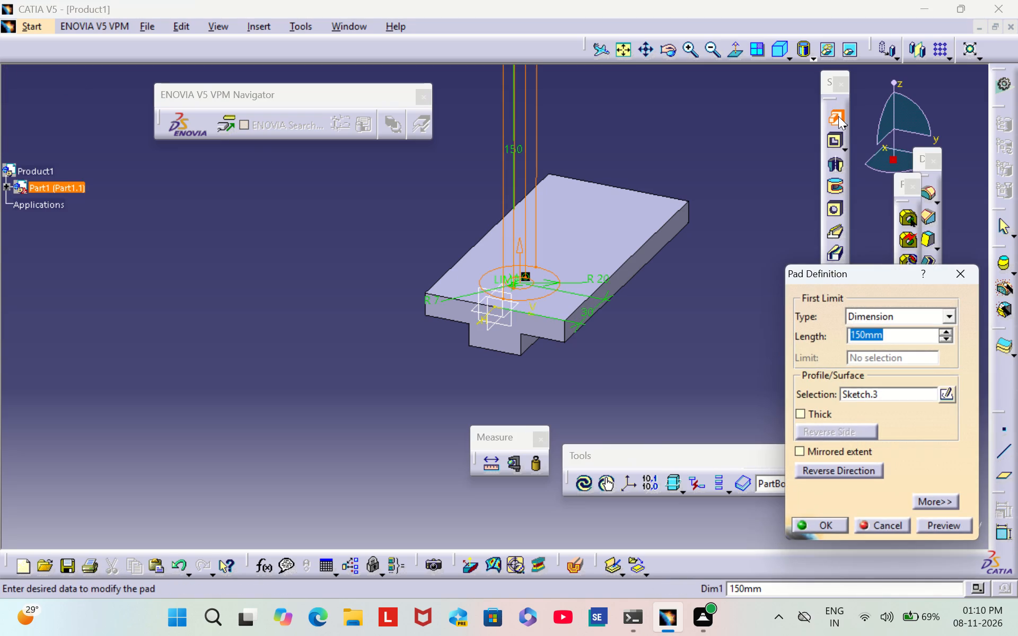
key(BackSpace)
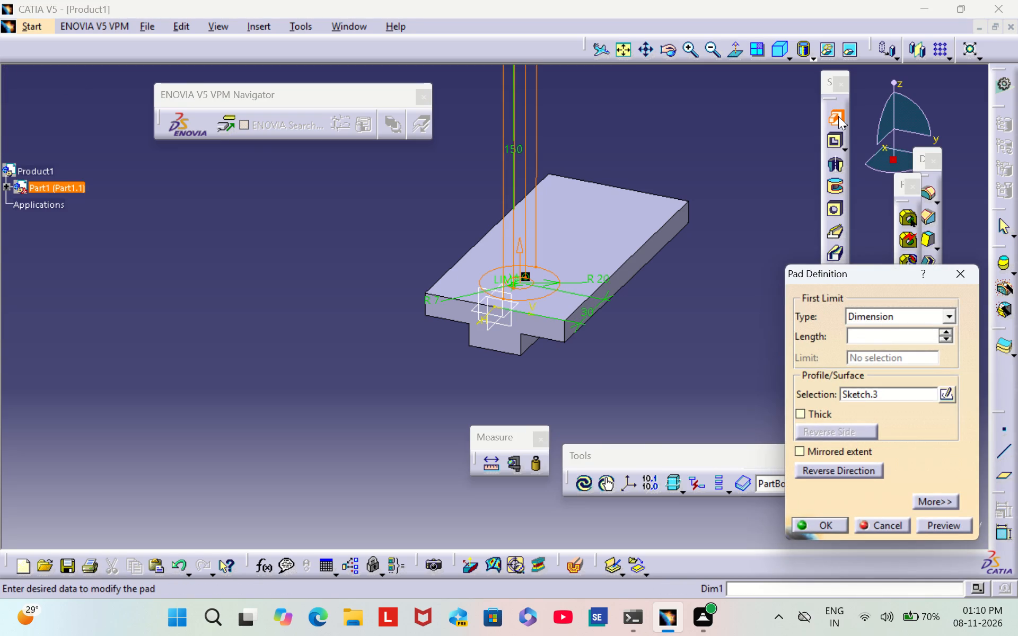
key(3)
key(0)
key(Return)
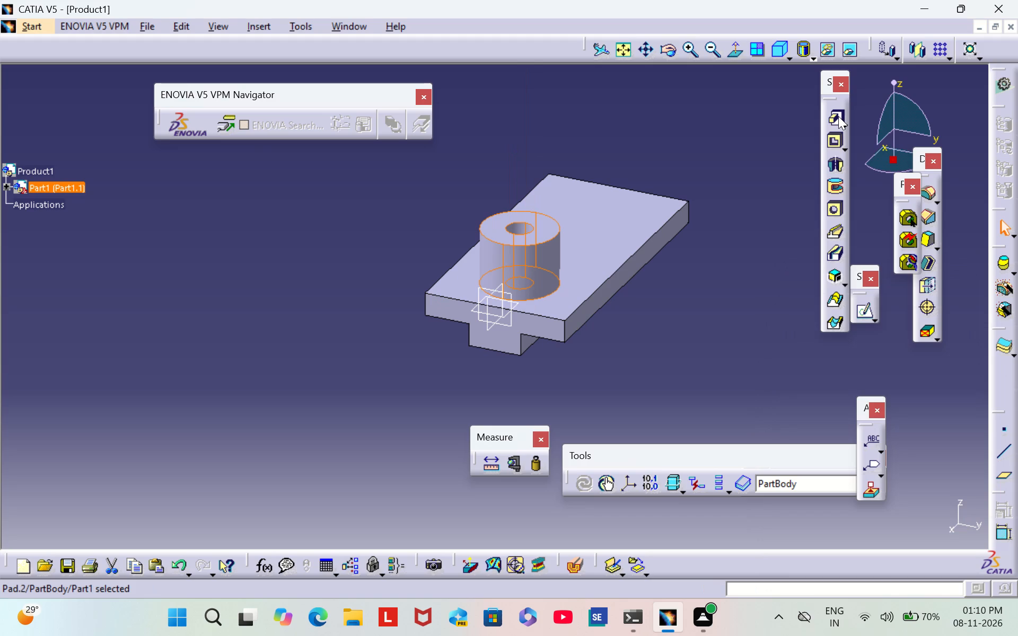
click(682, 296)
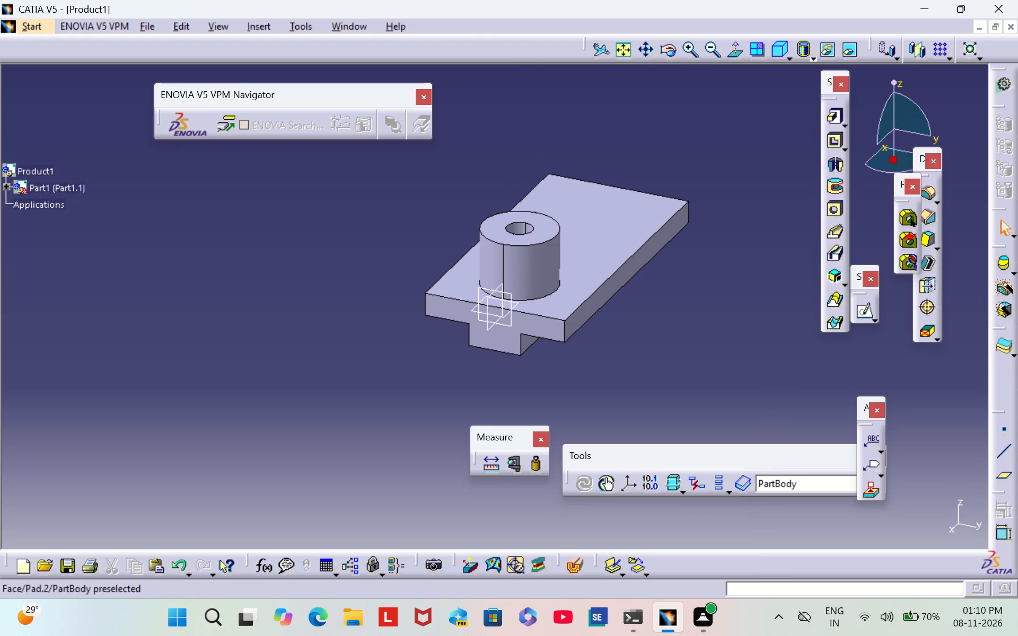
Start a new sketch on the top annular face of the cylindrical boss.
click(539, 240)
click(858, 316)
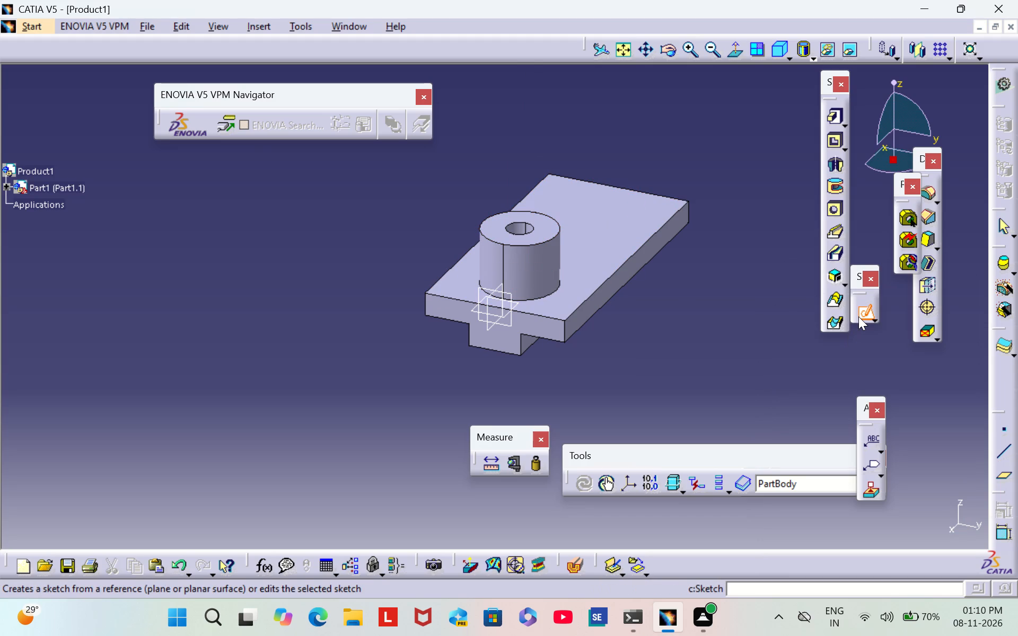
click(540, 233)
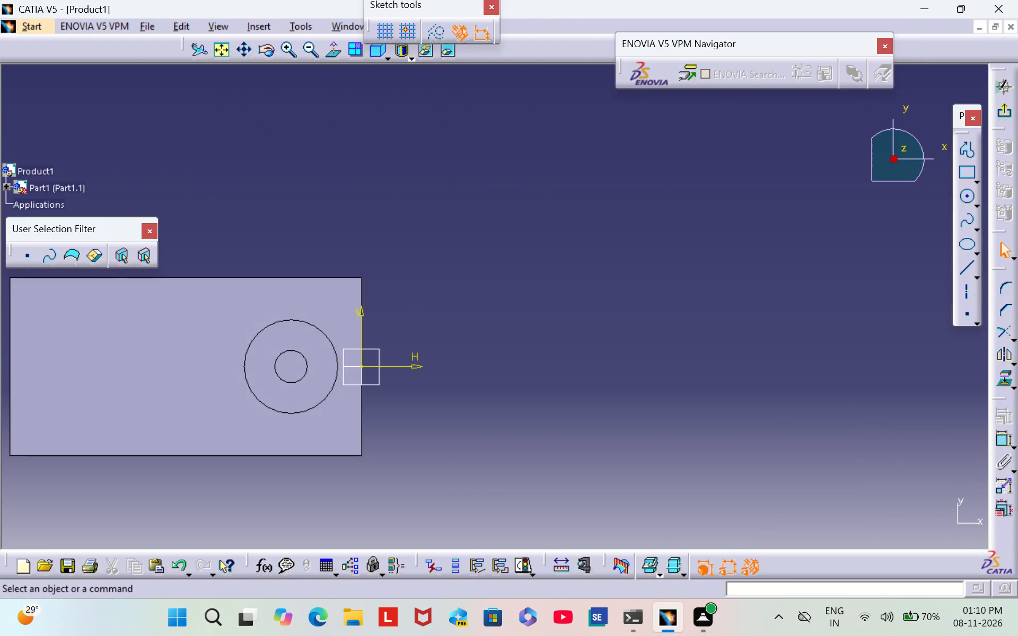
Sketch two concentric circles on the H axis, centred about 122 mm from the V axis, near the plate end opposite the boss.
click(225, 58)
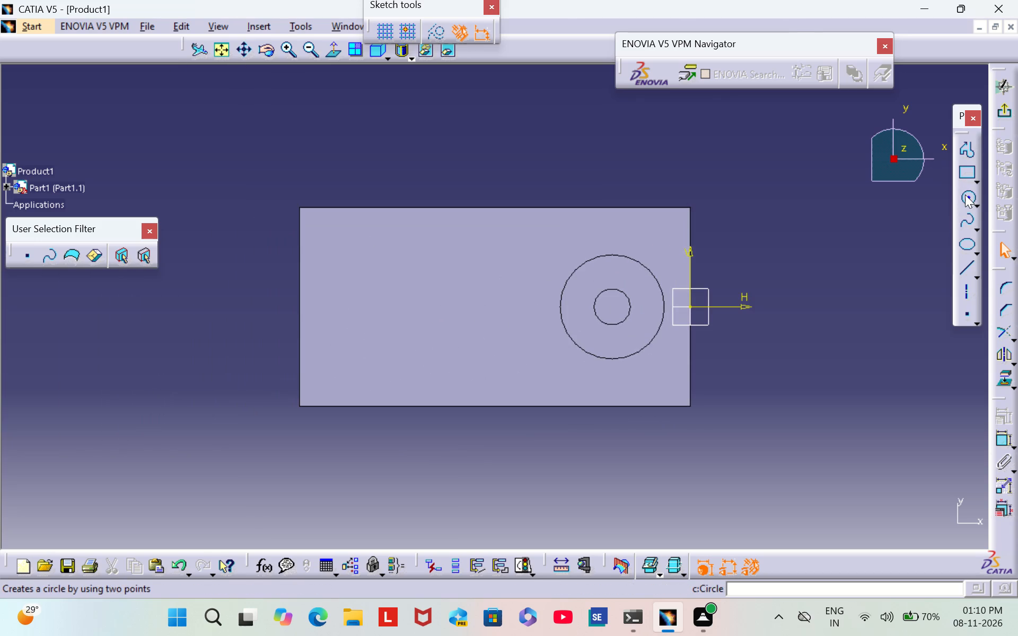
click(965, 195)
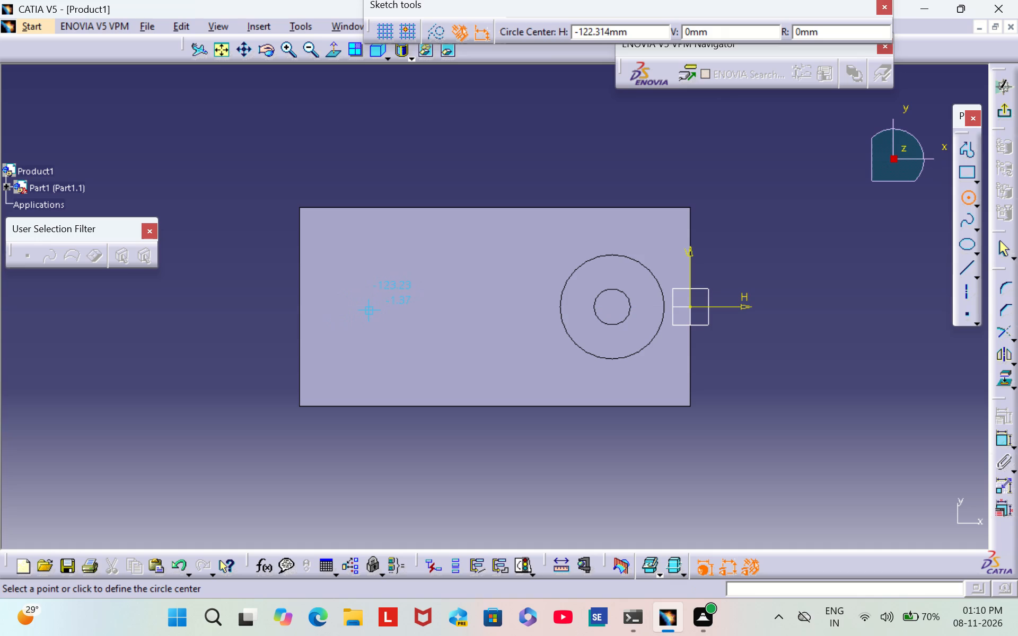
click(373, 308)
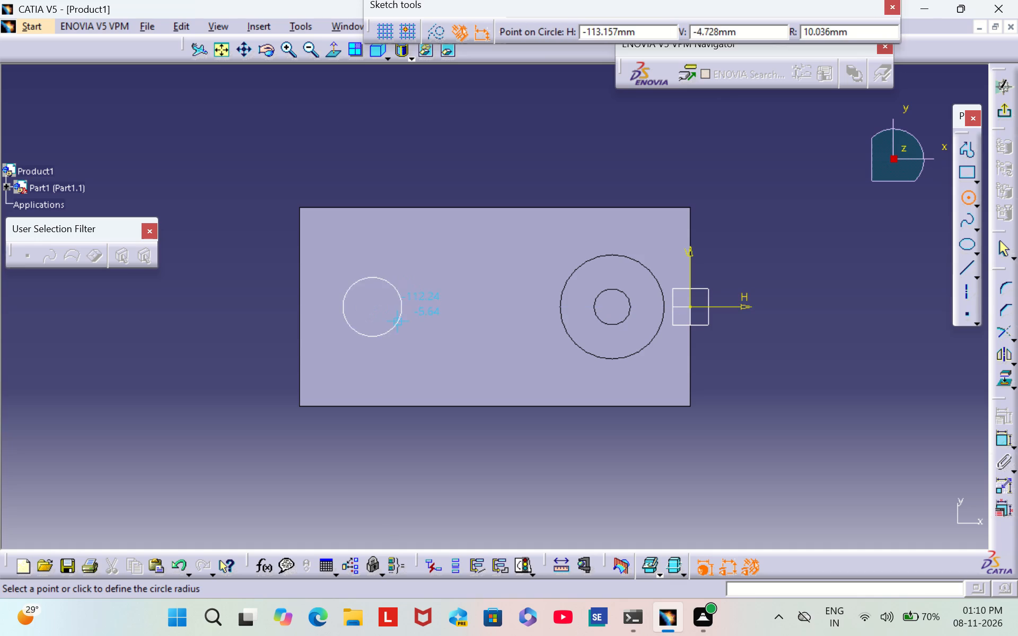
click(401, 330)
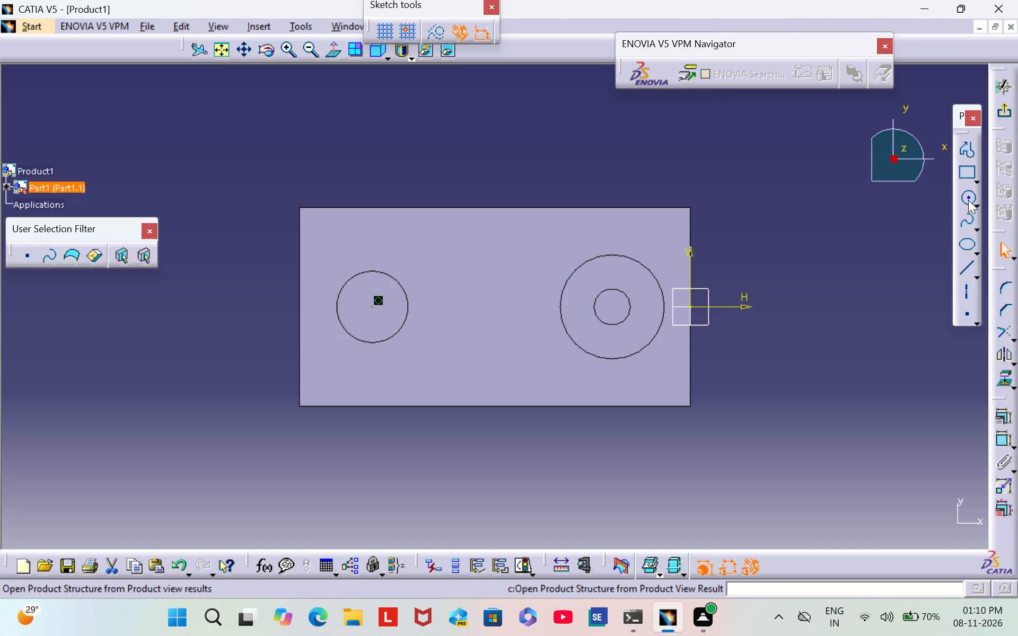
click(968, 200)
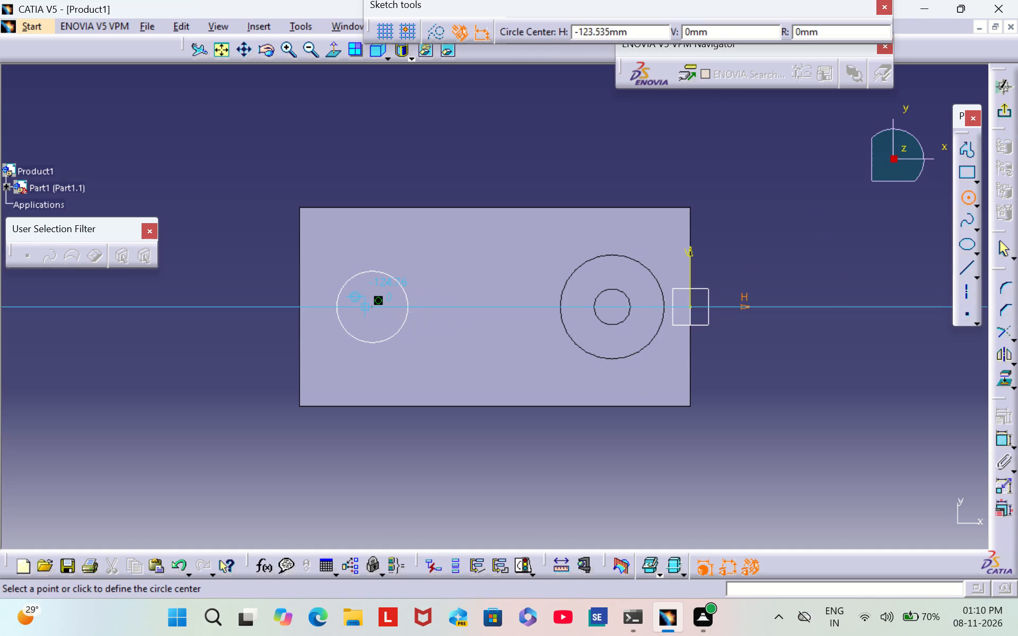
click(372, 306)
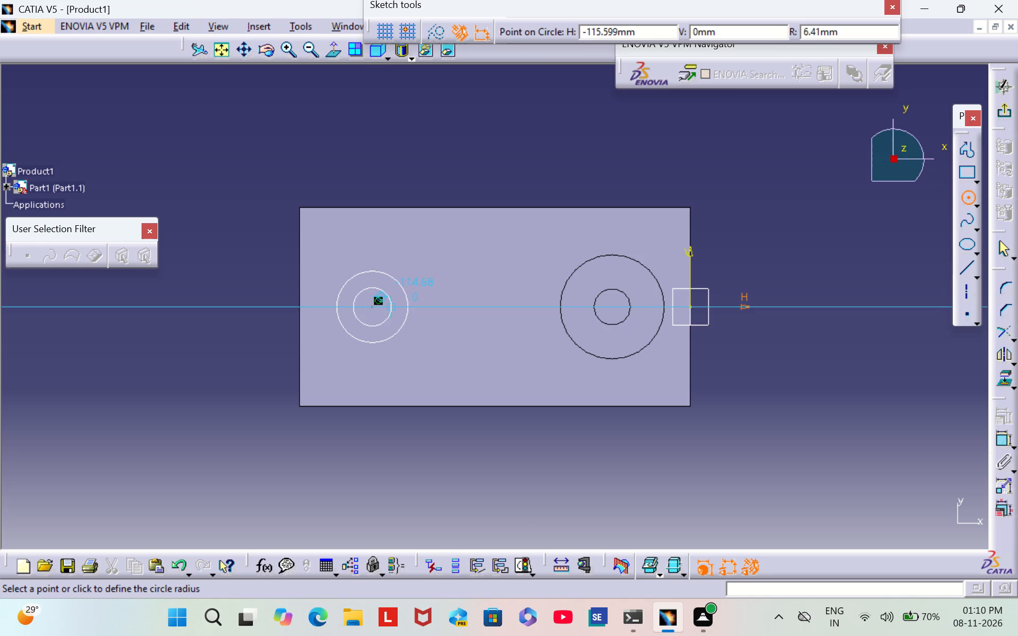
click(393, 310)
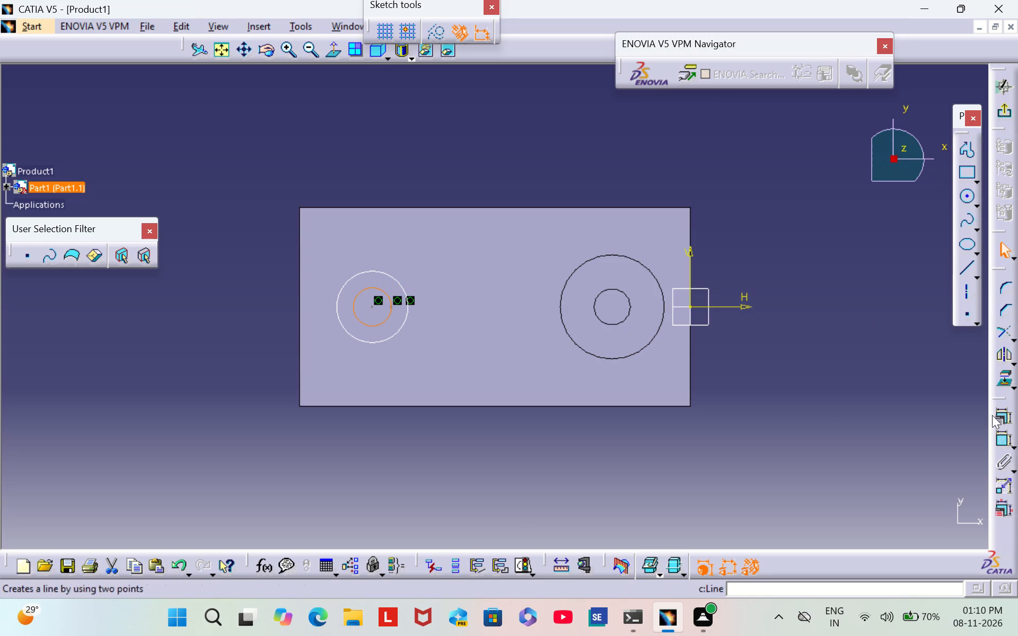
Dimension the inner circle's radius and set it to 6 mm.
click(999, 435)
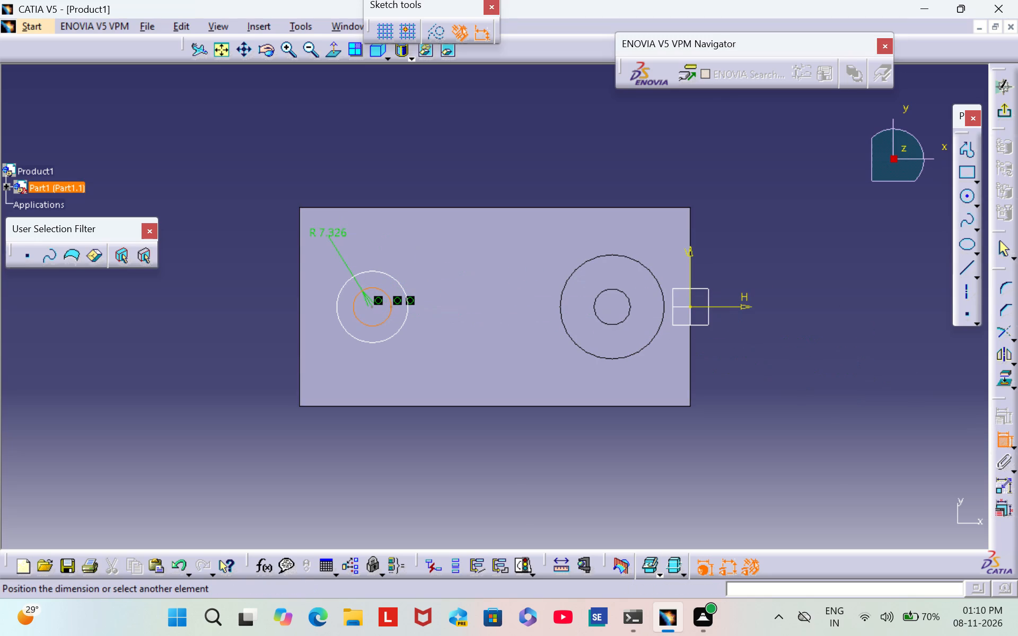
click(344, 237)
double_click(351, 232)
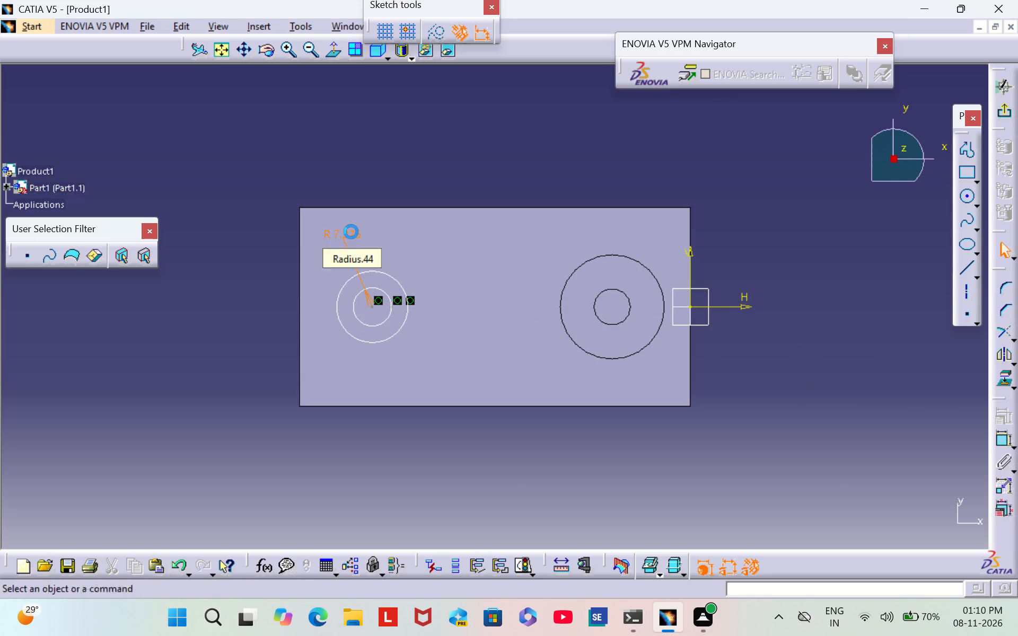
key(BackSpace)
key(6)
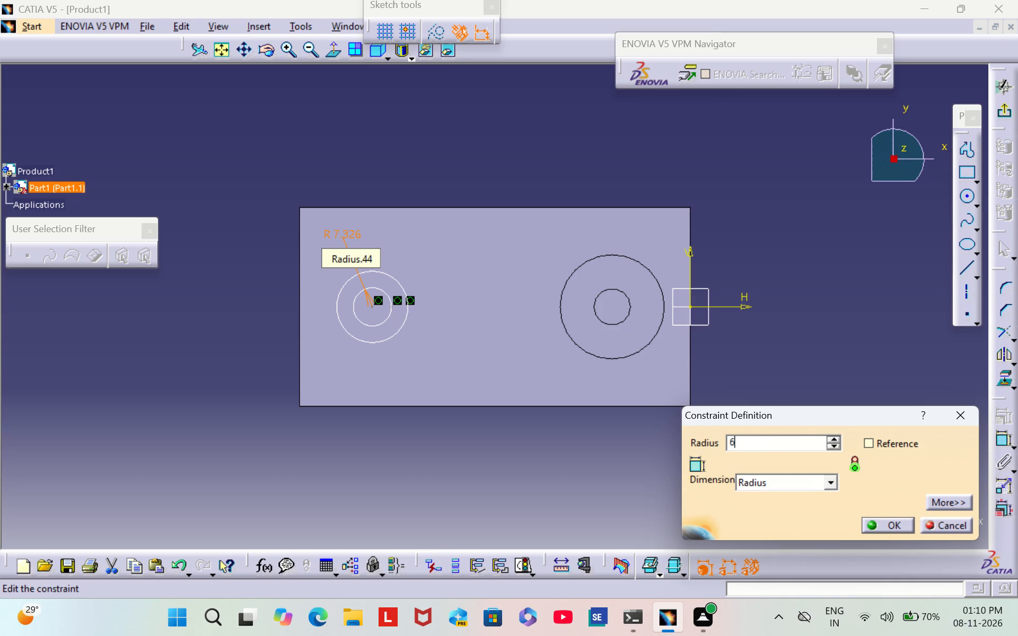
key(Return)
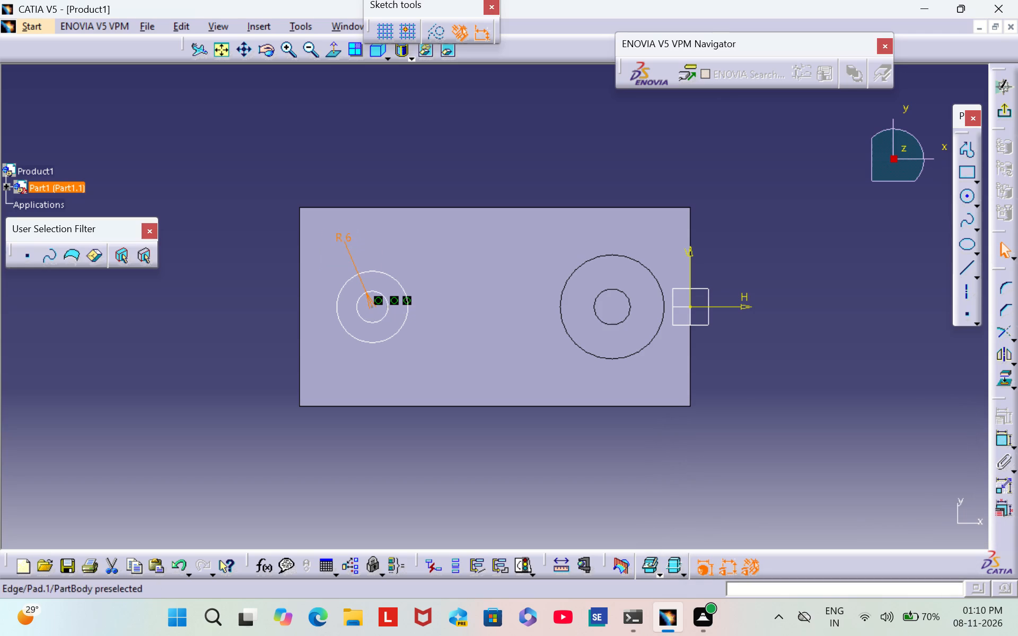
Dimension the outer circle's radius and set it to 17.5 mm.
click(1004, 438)
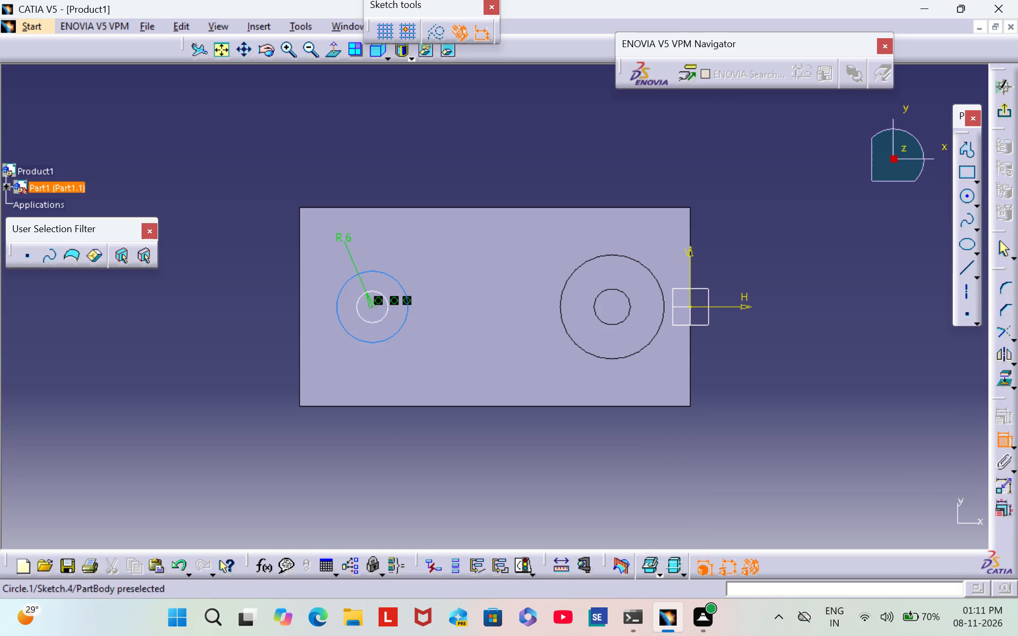
click(389, 338)
click(389, 246)
double_click(393, 244)
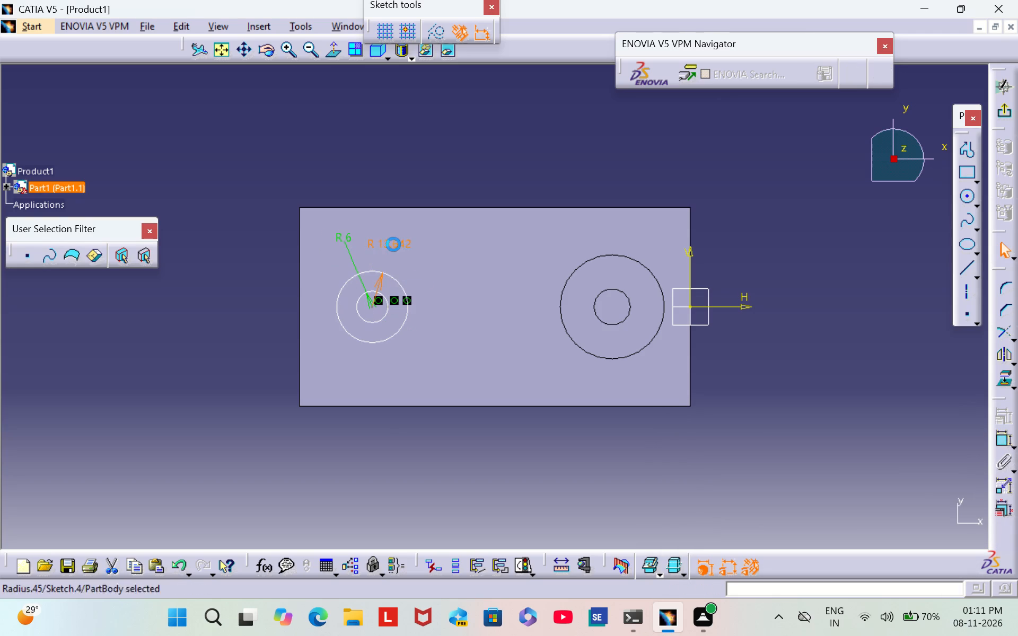
key(BackSpace)
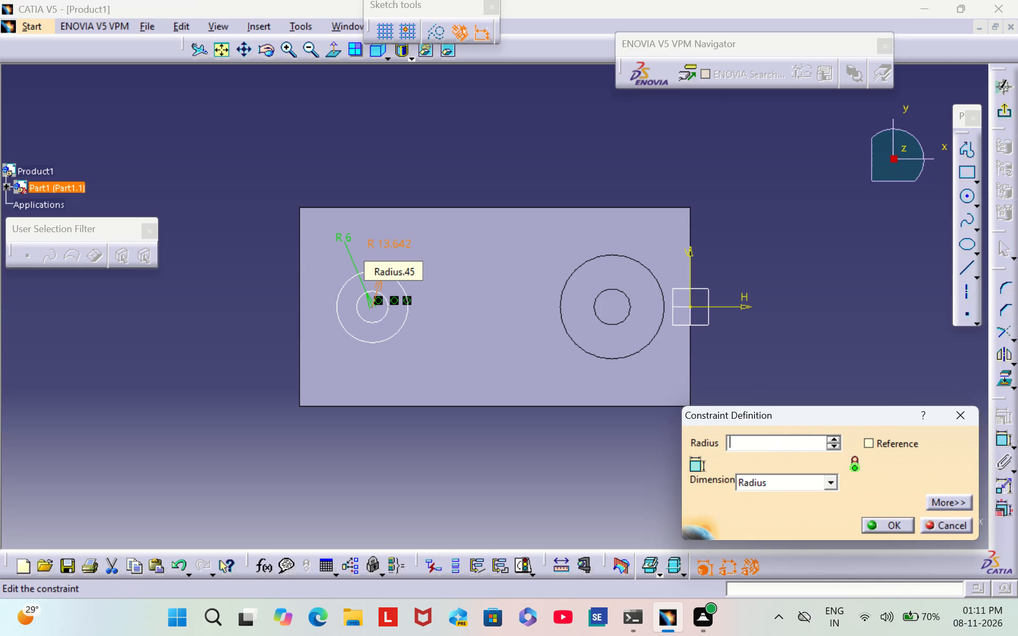
text(17.5)
key(Return)
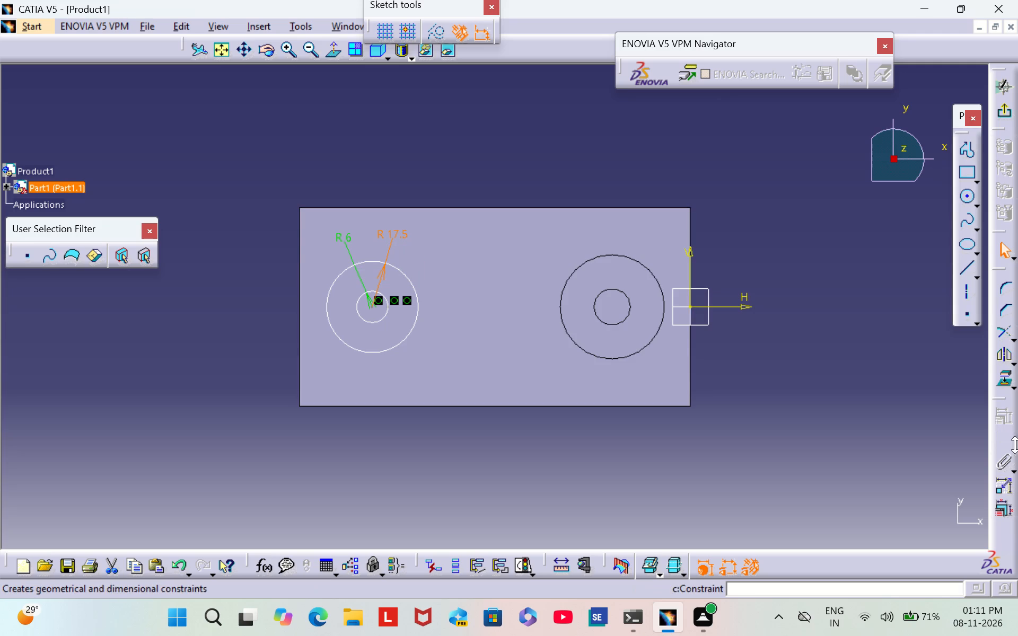
Dimension the distance from the plate's far end edge to the new circles' centre and set it to 30 mm.
double_click(1004, 447)
scroll(995, 425, up, 1)
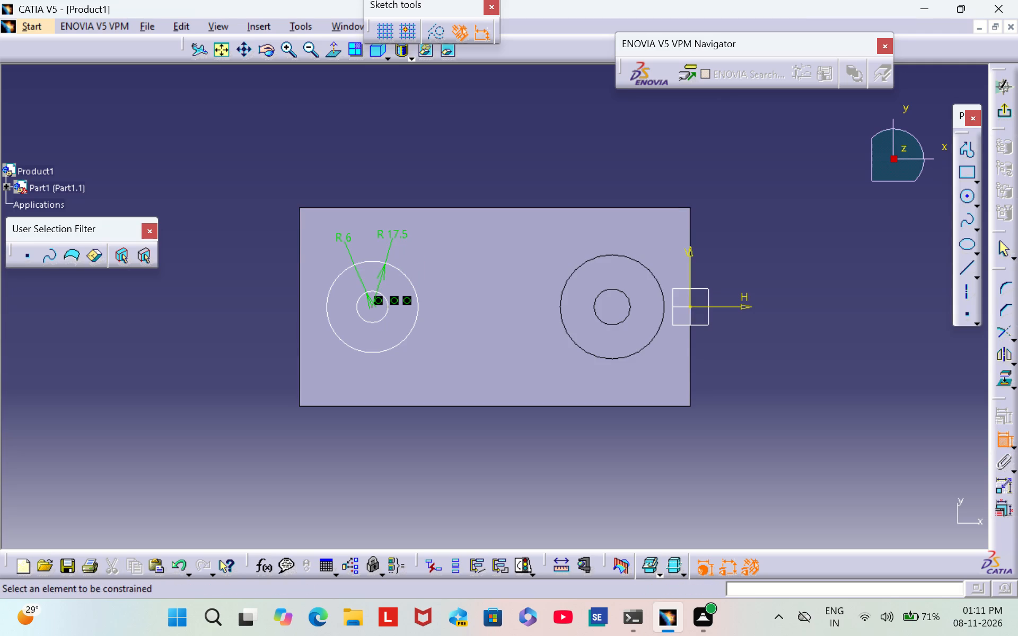
click(297, 313)
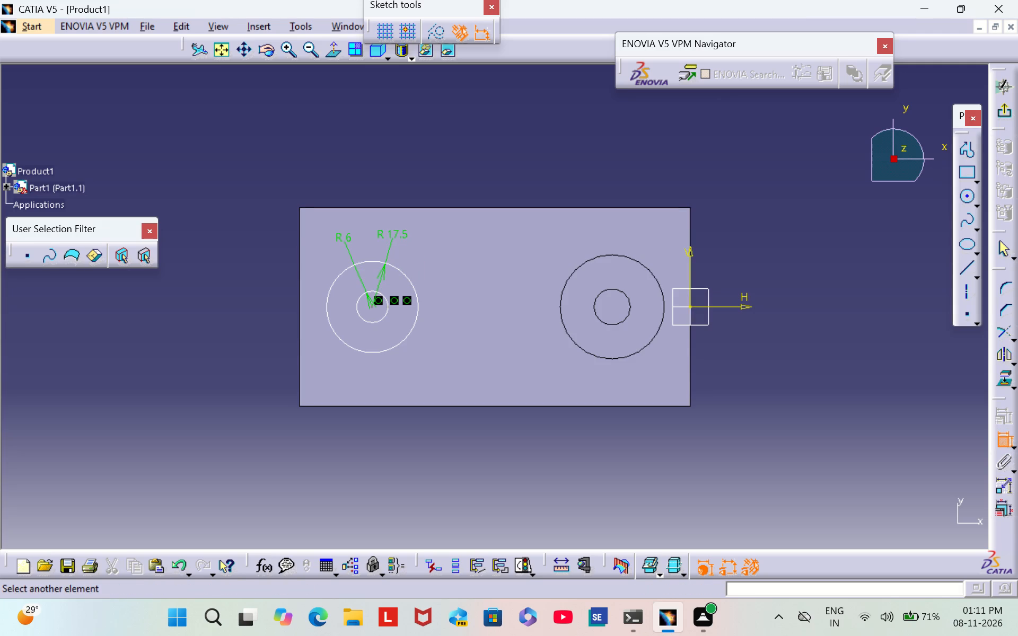
click(372, 307)
click(333, 384)
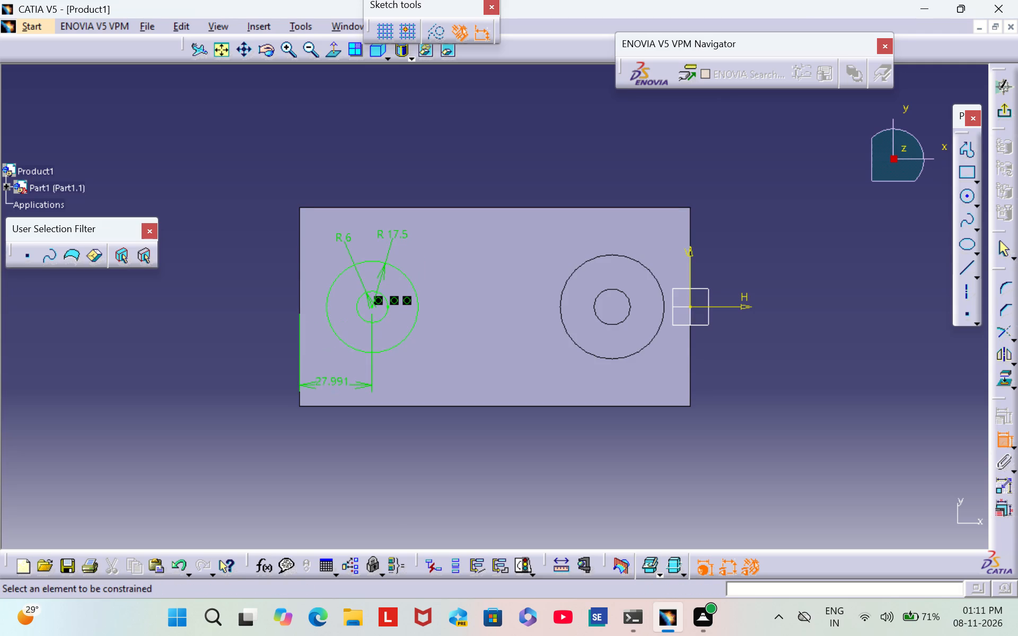
double_click(328, 385)
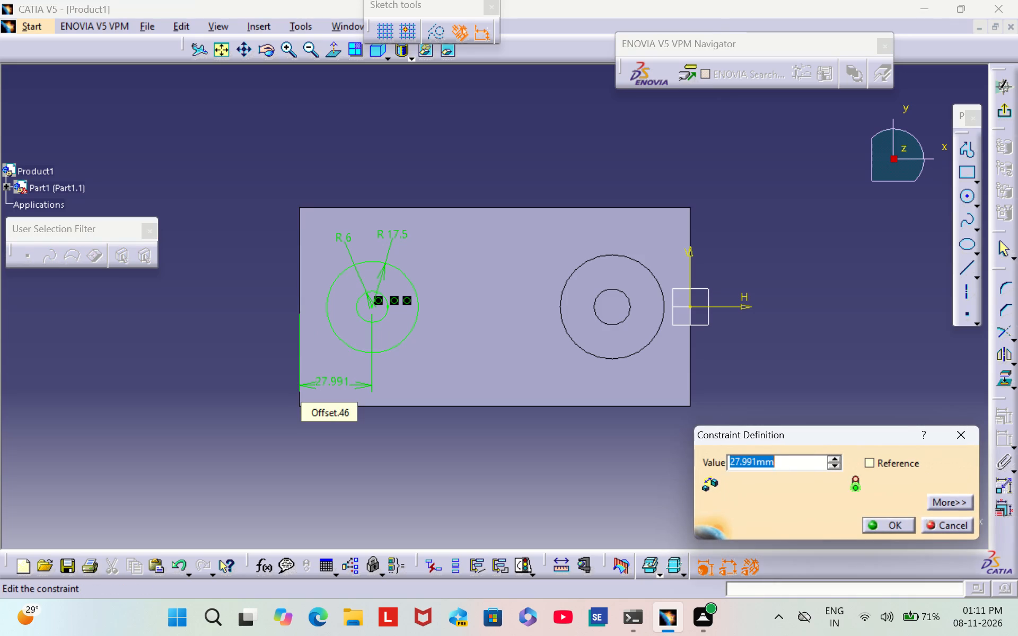
key(BackSpace)
text(30)
key(Return)
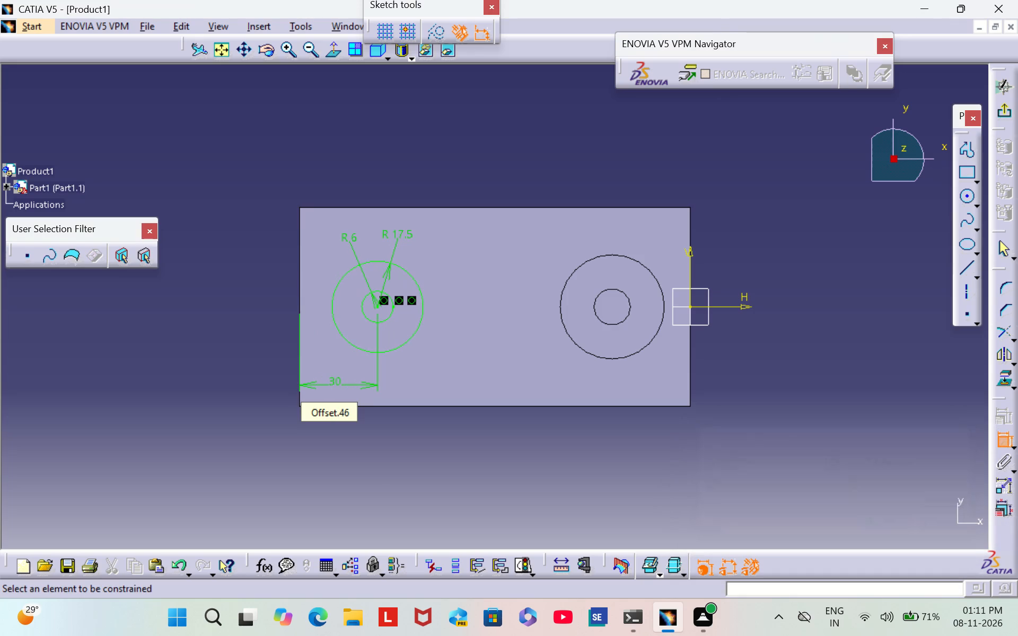
click(499, 496)
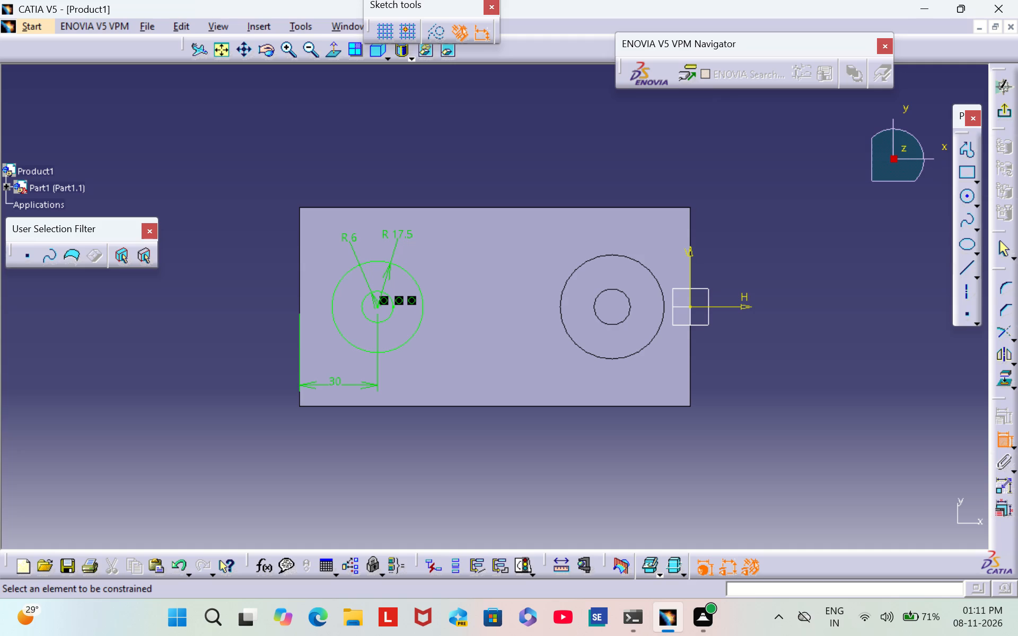
Exit the sketch and pad the circles with reversed direction, mirrored extent and 45 mm length, changing the first limit to Up to surface at the plate's top face.
click(1004, 119)
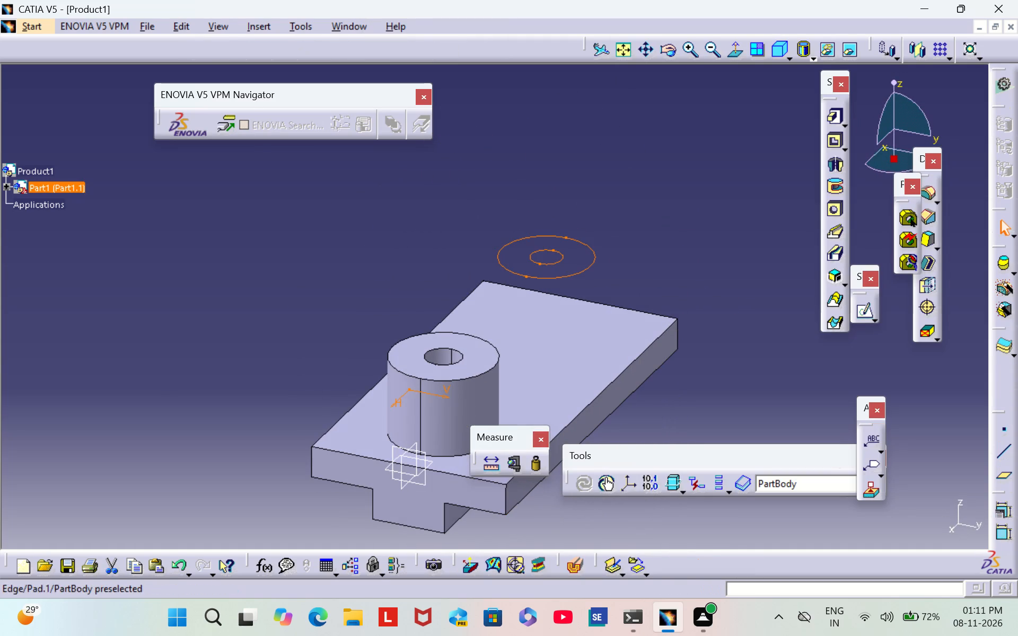
click(860, 306)
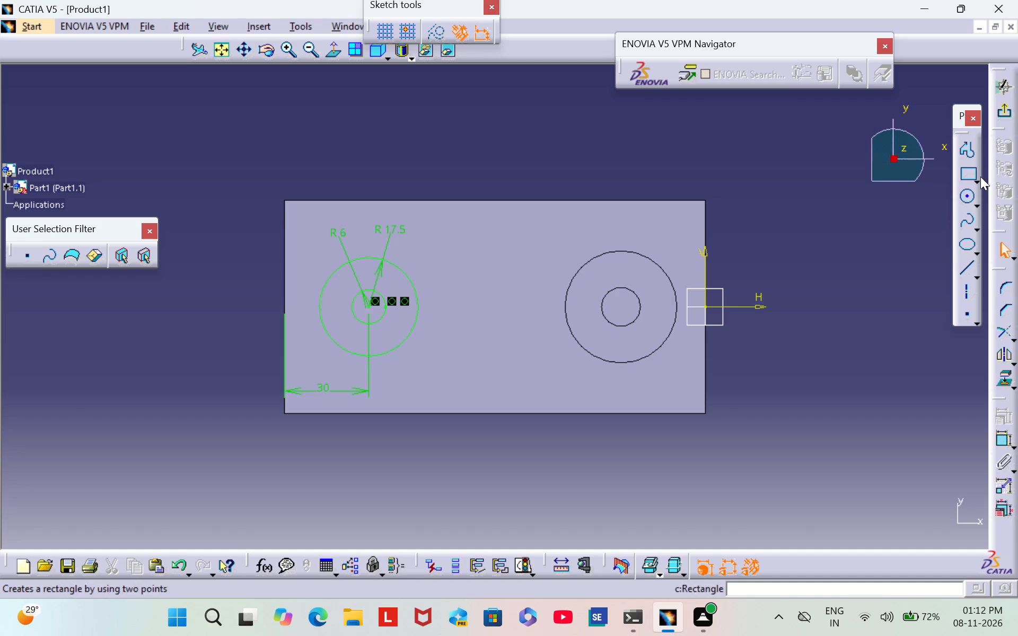
click(1005, 119)
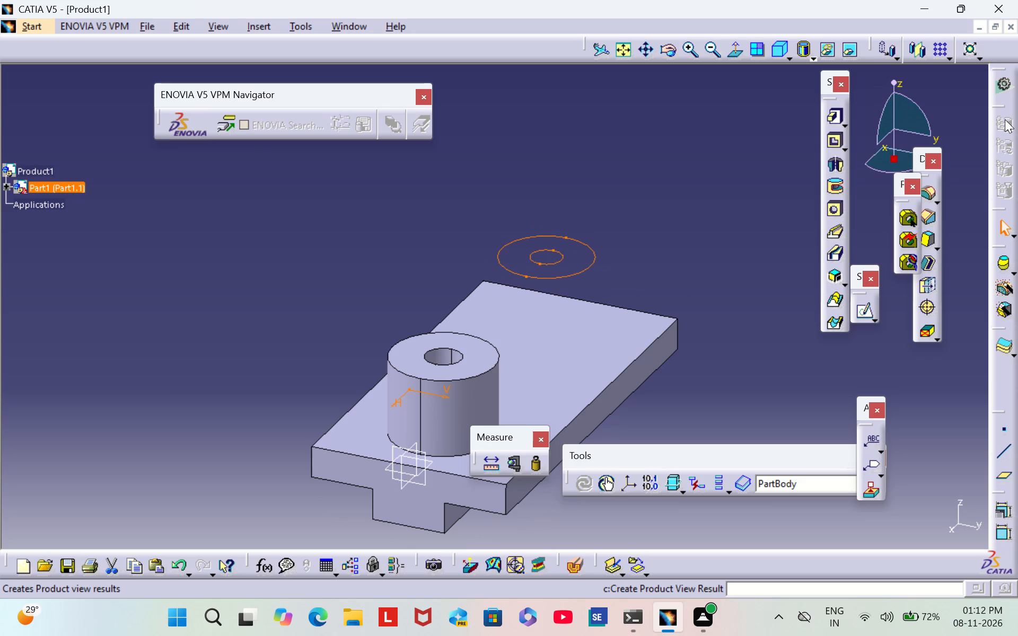
click(832, 119)
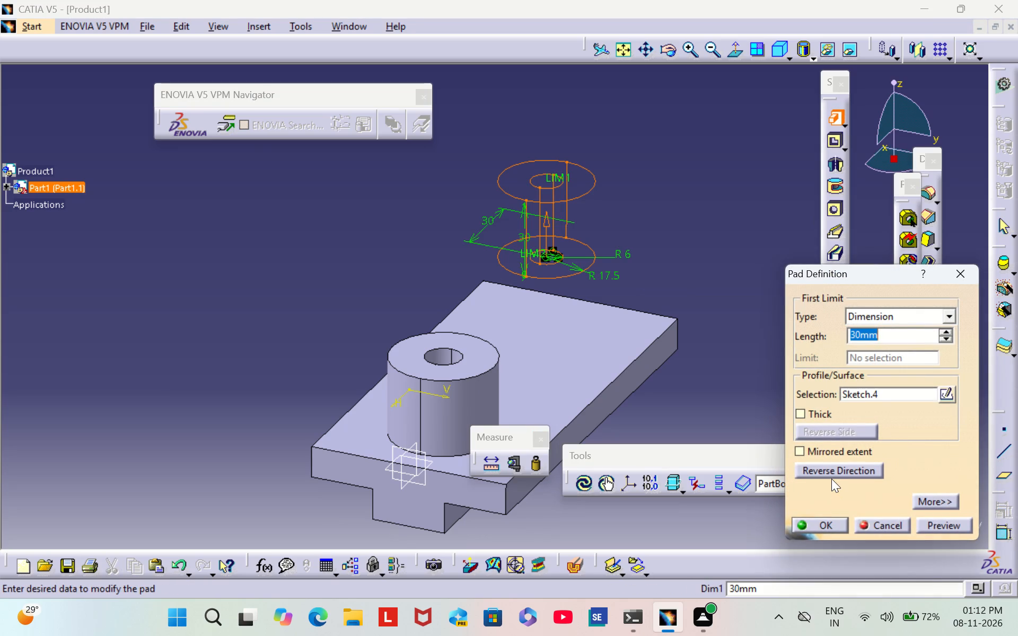
click(831, 473)
click(821, 452)
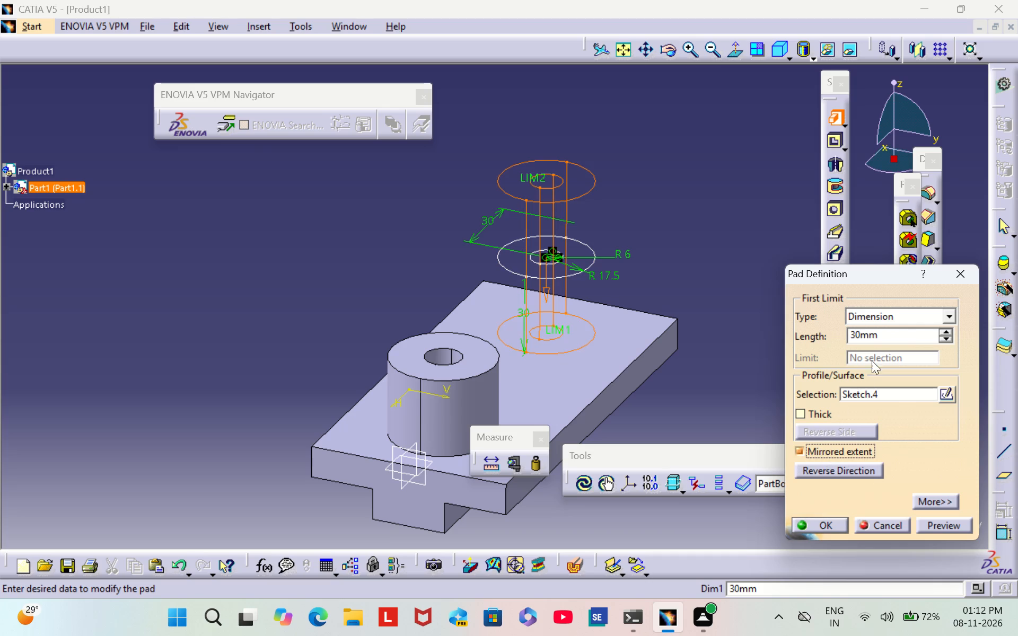
click(882, 338)
key(BackSpace)
key(BackSpace)
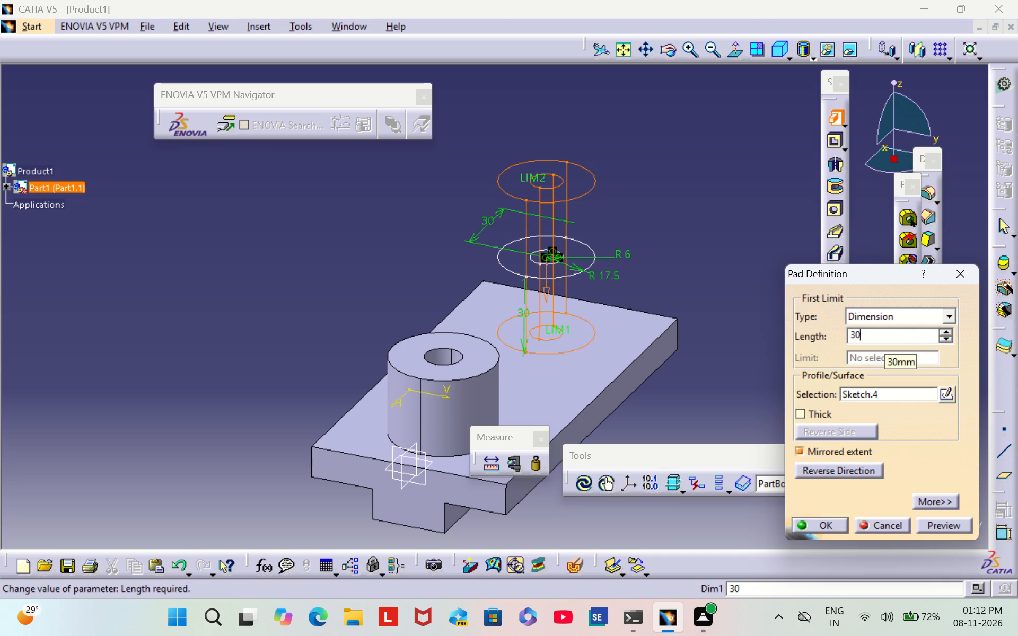
key(BackSpace)
key(BackSpace)
text(45)
click(899, 319)
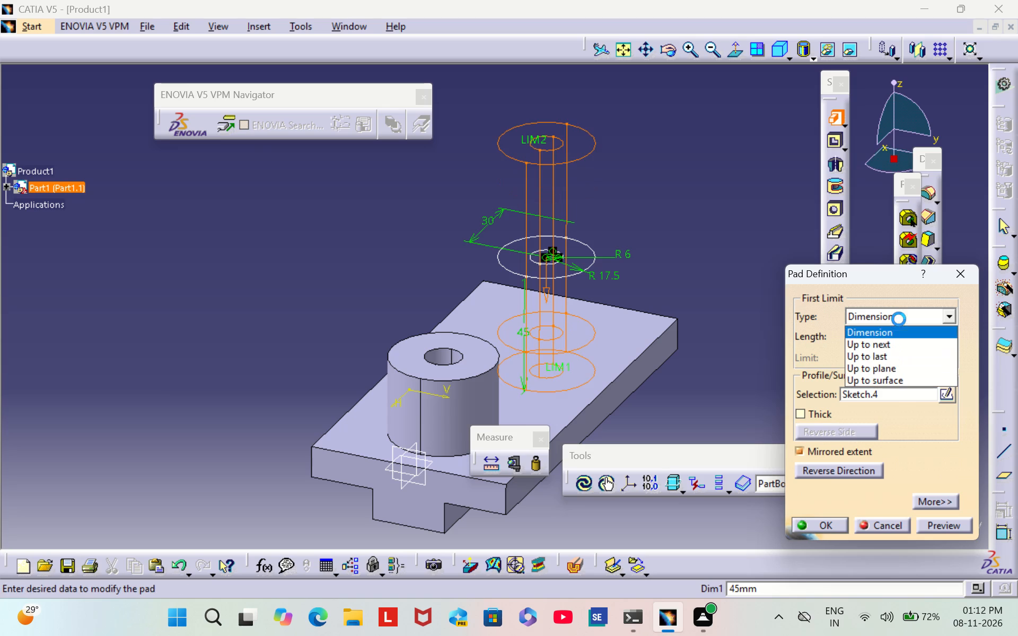
click(868, 377)
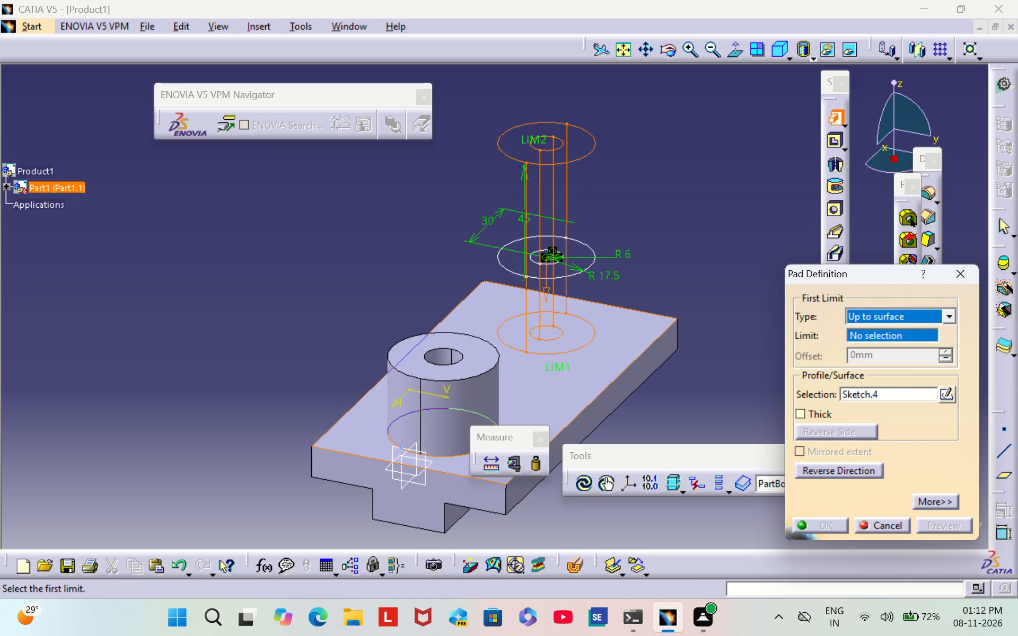
click(610, 345)
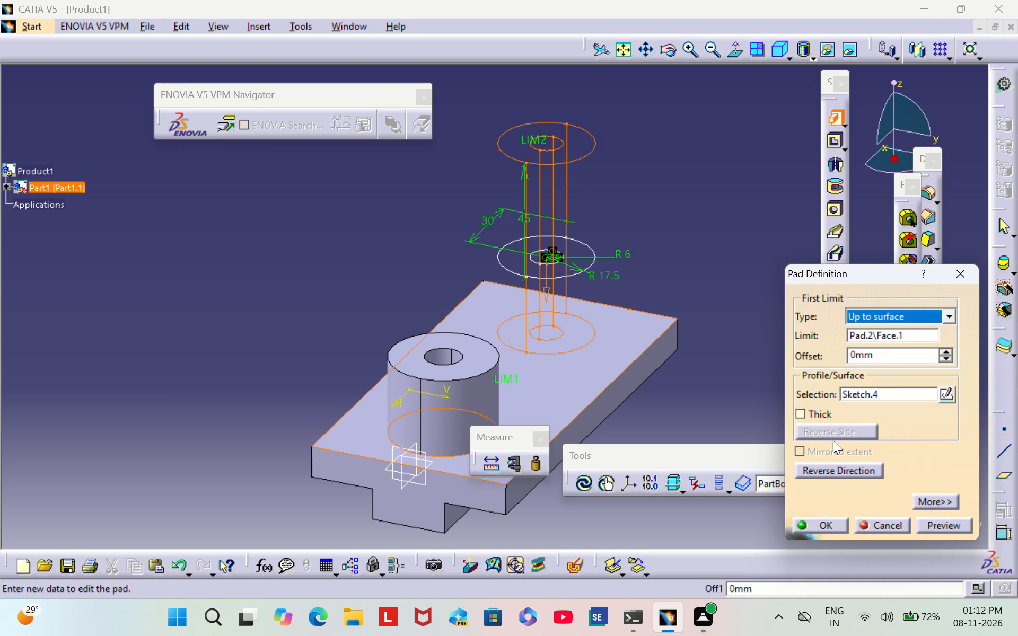
click(818, 527)
click(709, 278)
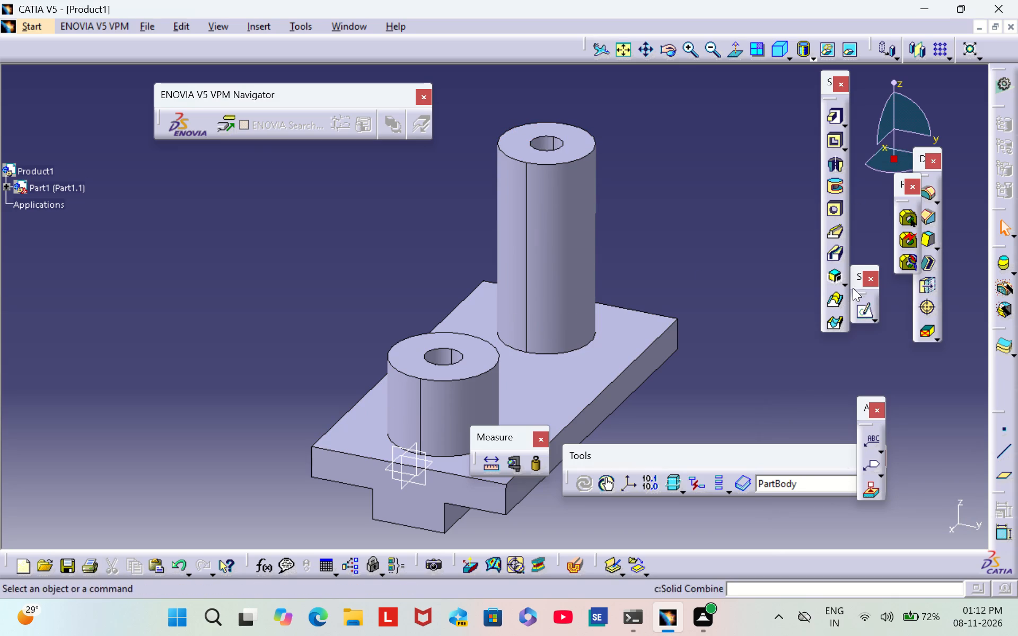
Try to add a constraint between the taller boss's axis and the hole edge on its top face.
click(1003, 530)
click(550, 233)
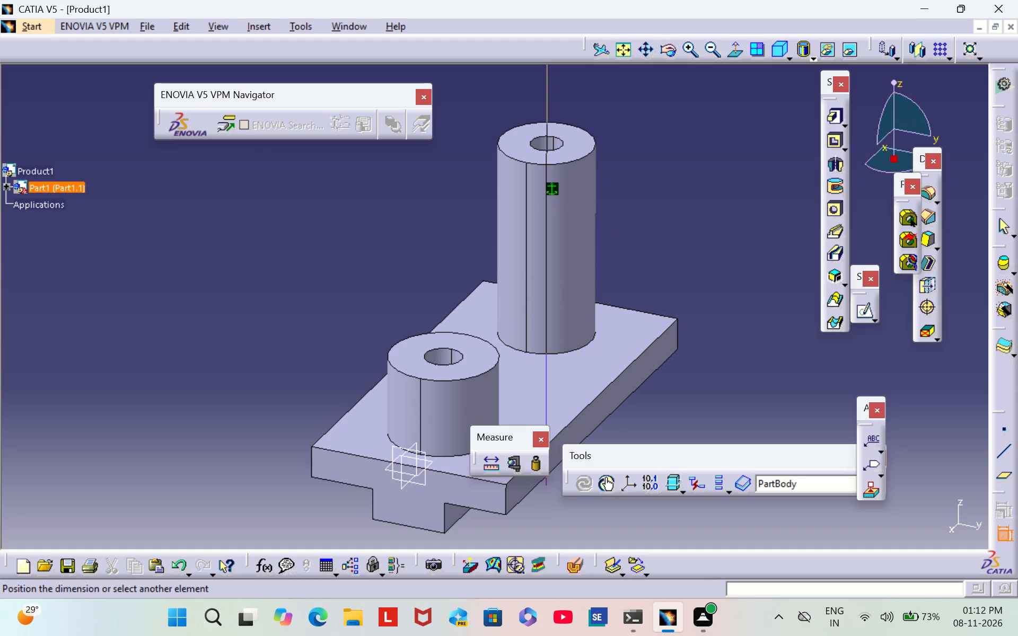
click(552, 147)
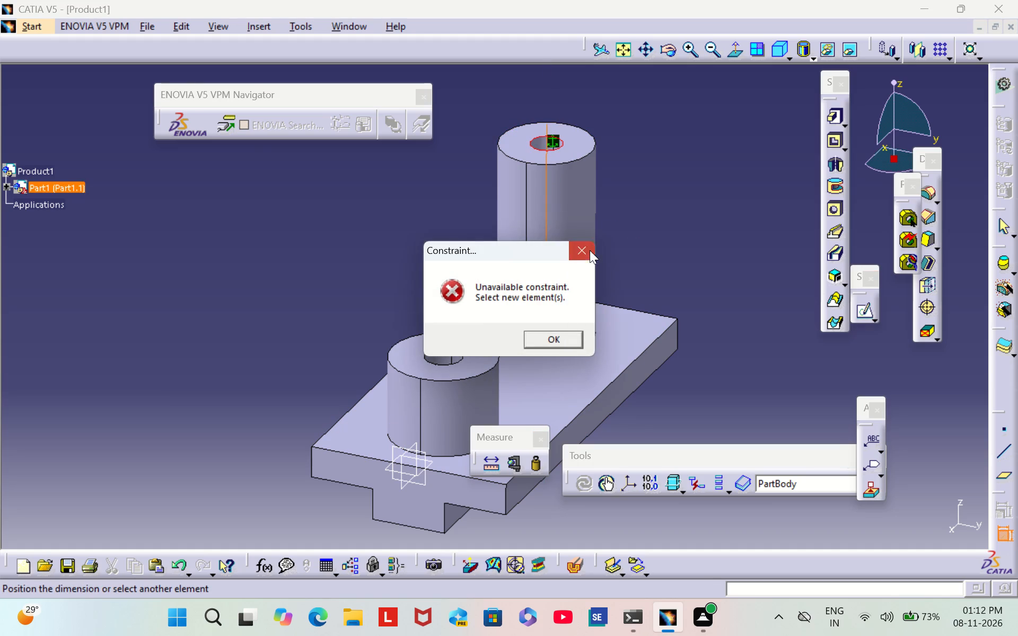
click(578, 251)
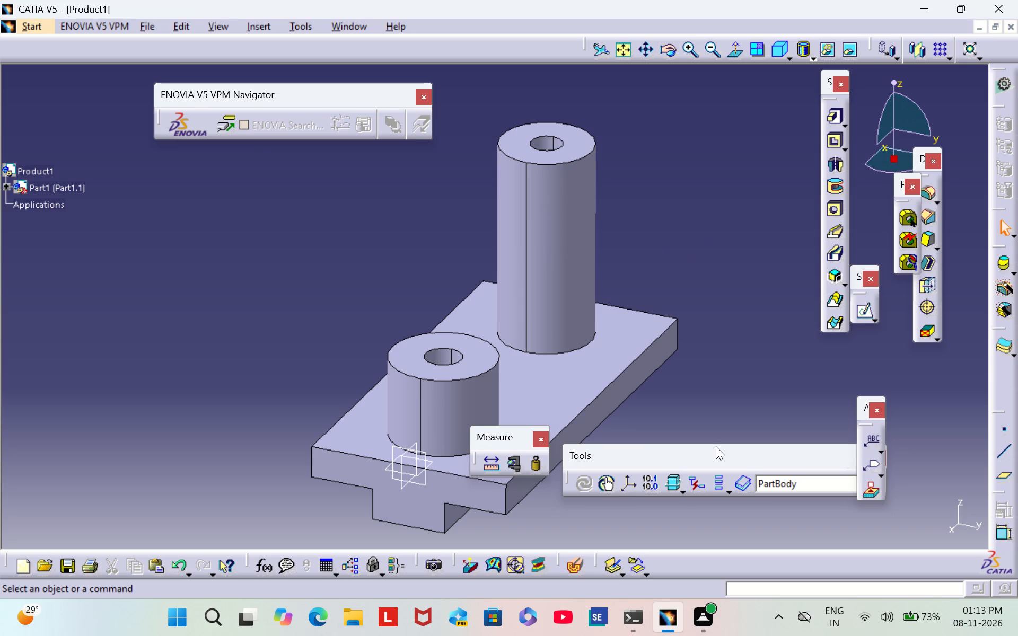
Examine the T-shaped plate and its two hollow bosses from below, the side and above.
middle_drag(724, 390, 514, 164)
scroll(724, 388, down, 1)
right_drag(690, 365, 514, 164)
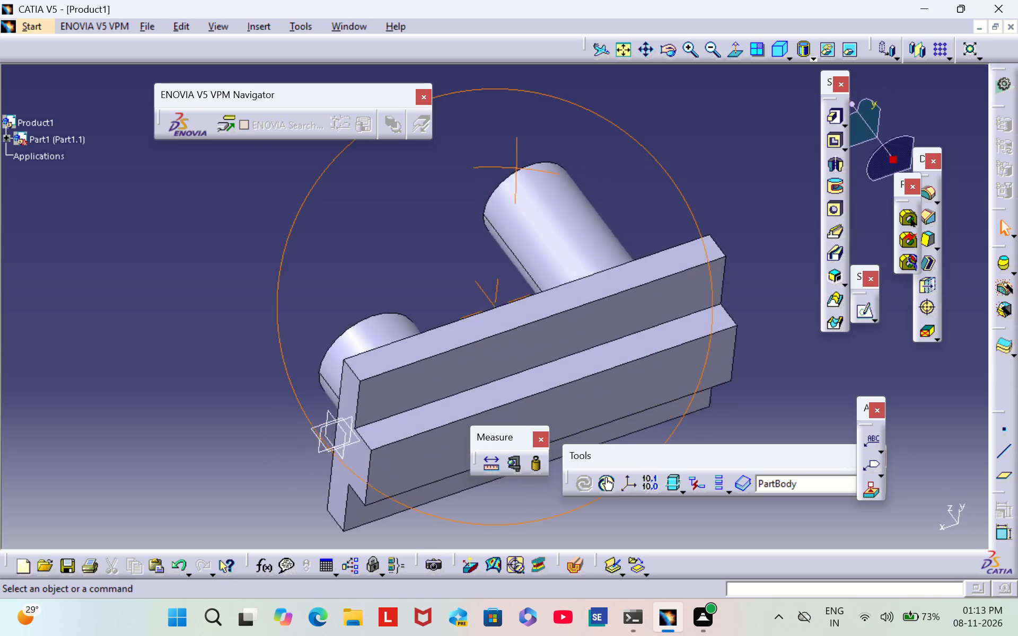
right_drag(514, 164, 625, 340)
middle_drag(514, 164, 625, 340)
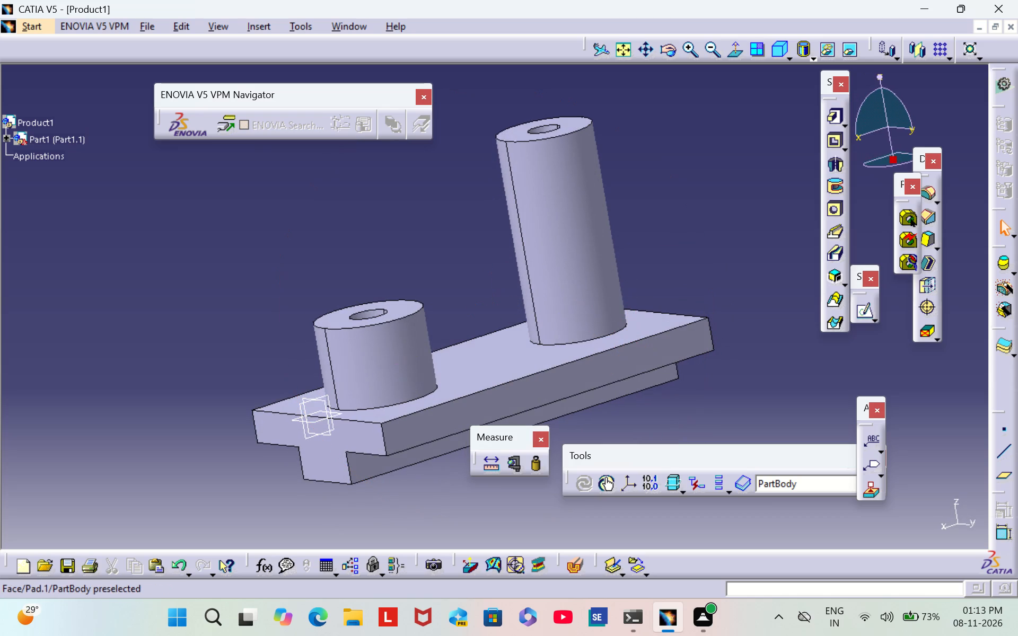
scroll(466, 245, up, 1)
middle_drag(466, 245, 570, 302)
scroll(466, 244, down, 1)
right_drag(466, 244, 531, 310)
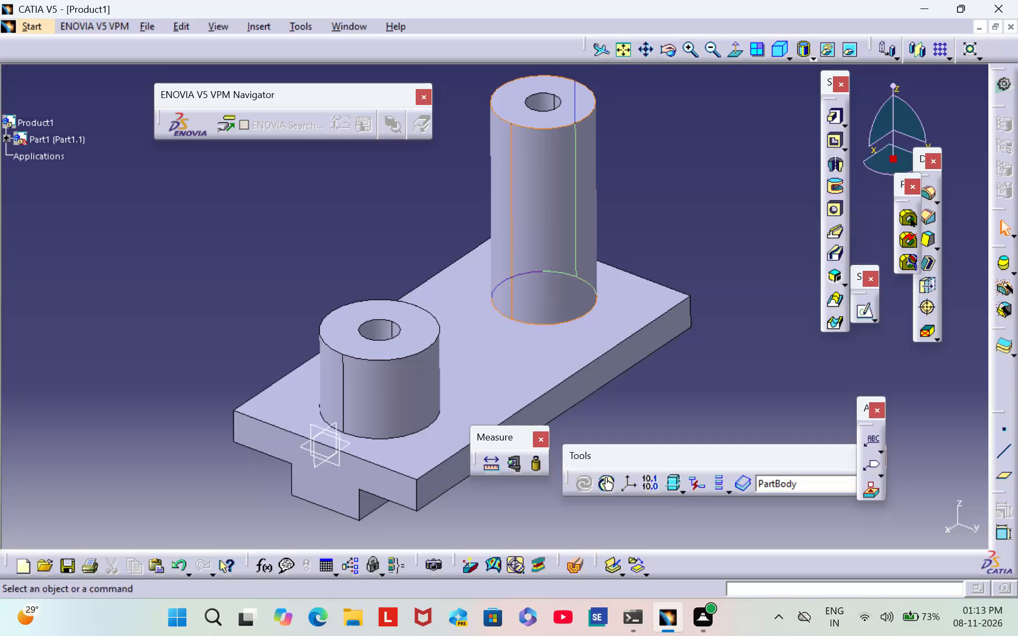
middle_drag(242, 487, 303, 484)
right_drag(242, 487, 303, 484)
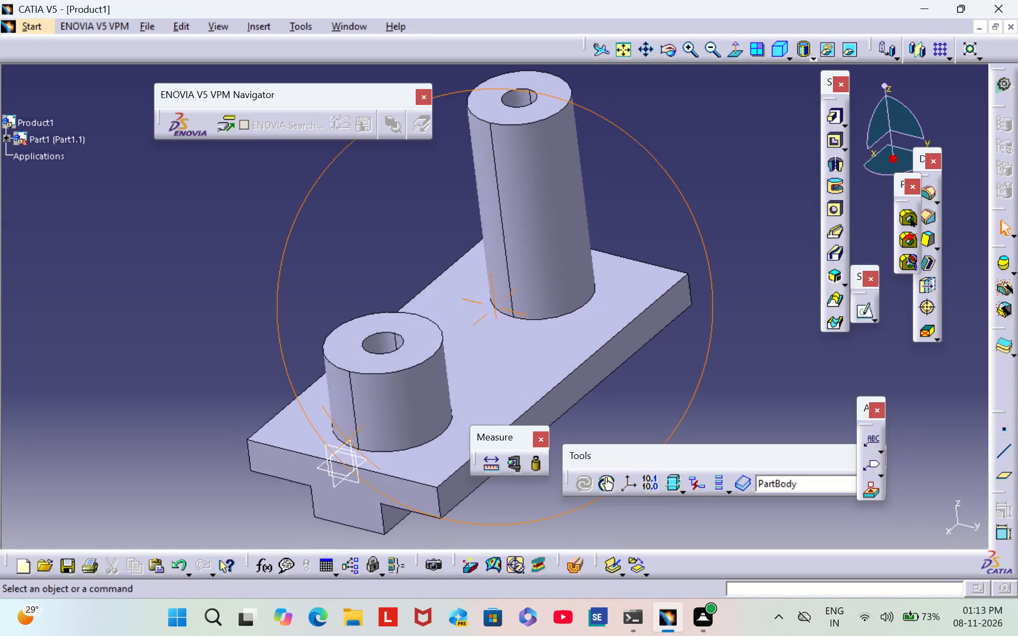
middle_drag(303, 484, 350, 462)
right_drag(303, 484, 407, 455)
middle_drag(366, 461, 372, 461)
middle_drag(376, 461, 400, 455)
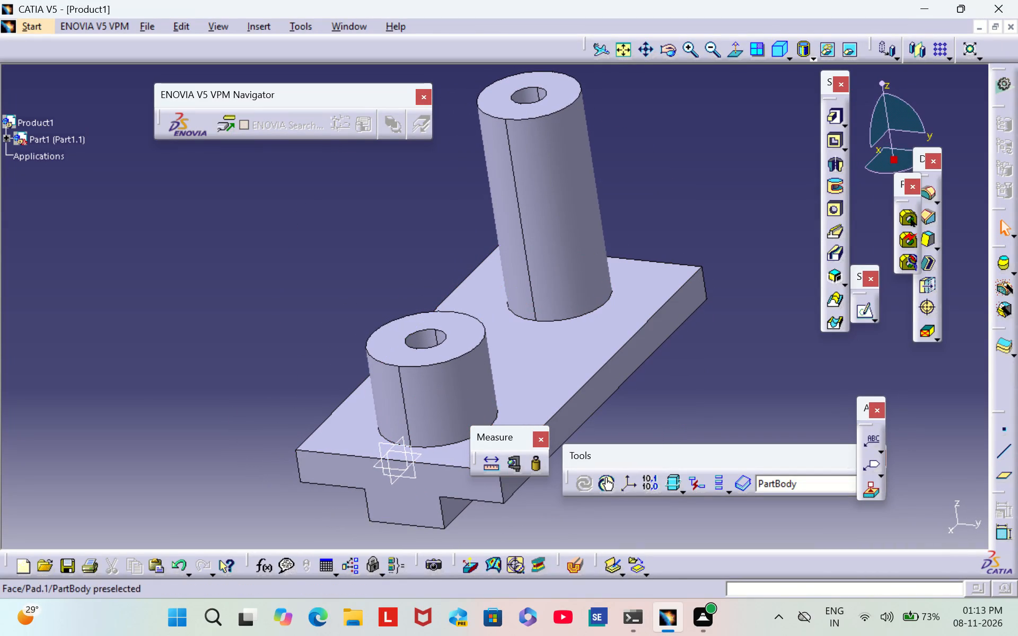
Create a plane offset 120 mm from the yz plane, with the direction reversed towards the taller boss.
middle_click(743, 378)
middle_drag(743, 377, 709, 359)
scroll(709, 355, down, 1)
middle_drag(709, 364, 880, 405)
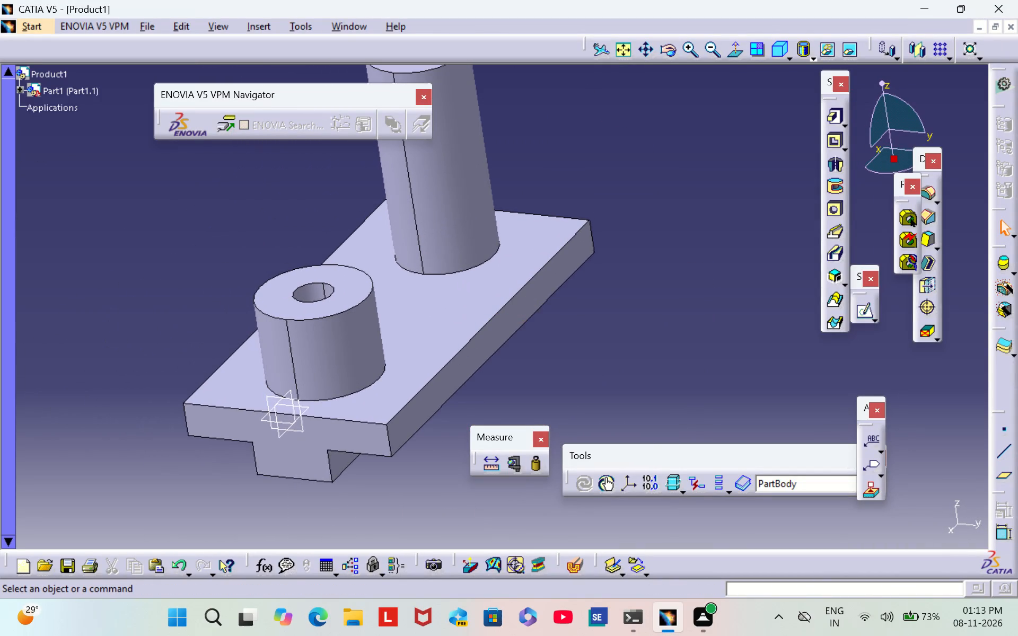
click(303, 425)
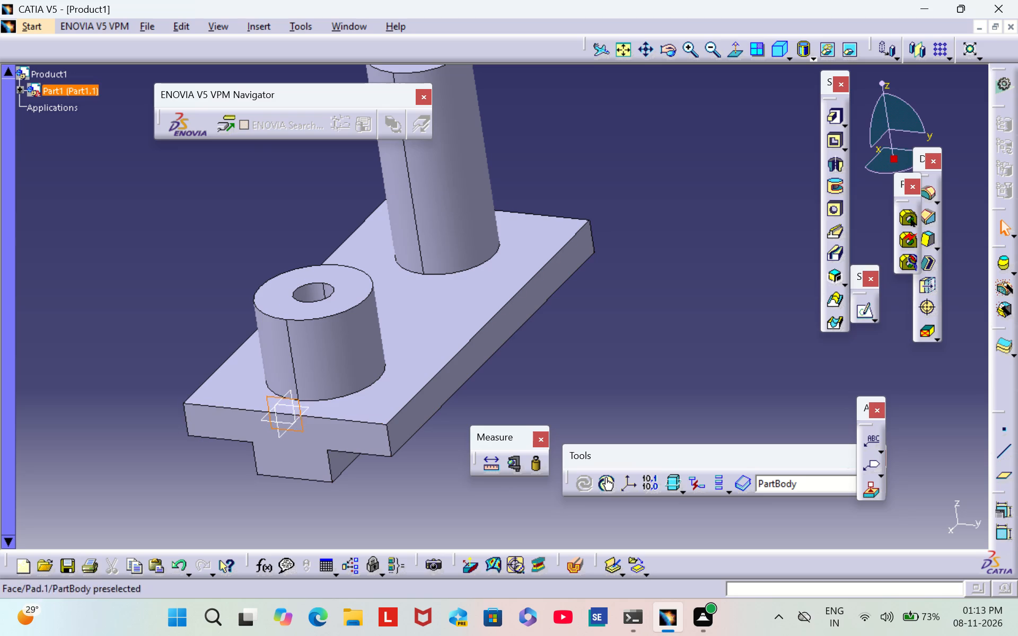
click(1004, 481)
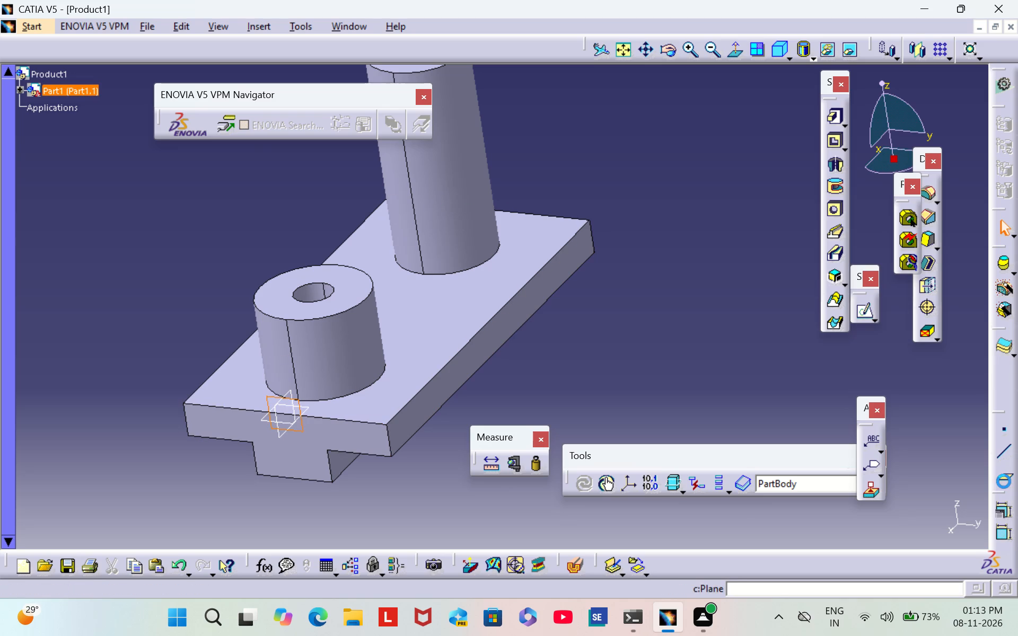
click(821, 480)
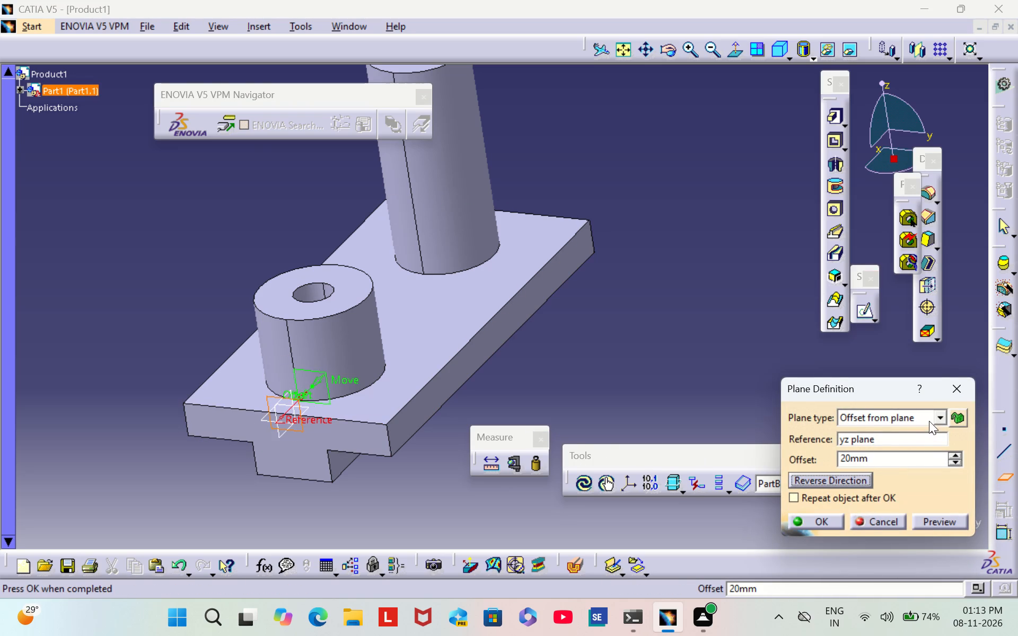
triple_click(953, 455)
triple_click(953, 455)
triple_click(953, 455)
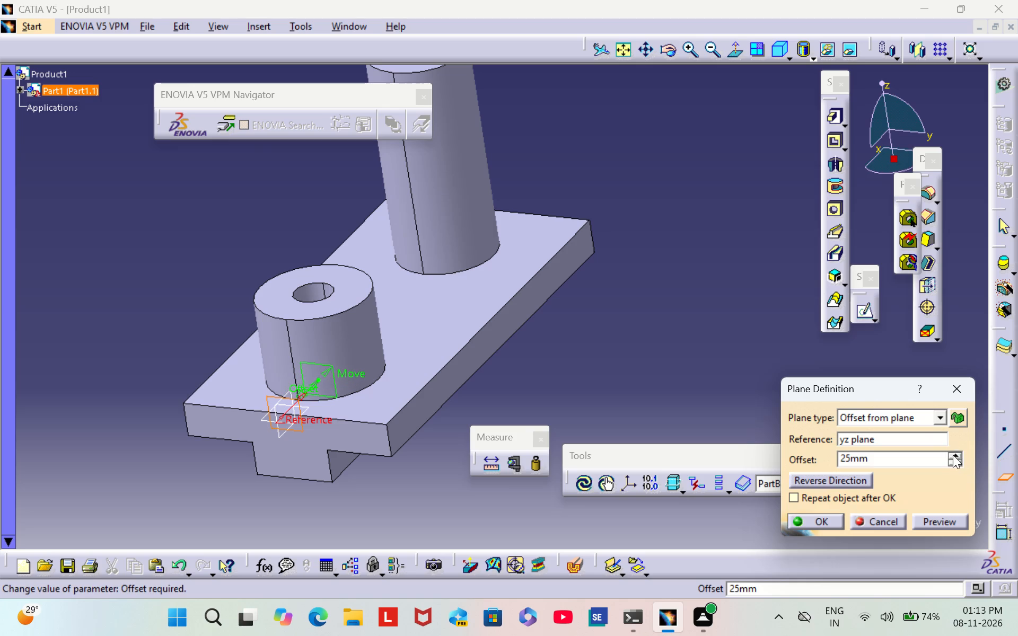
triple_click(953, 455)
triple_click(953, 455)
triple_click(953, 455)
triple_click(953, 455)
triple_click(953, 455)
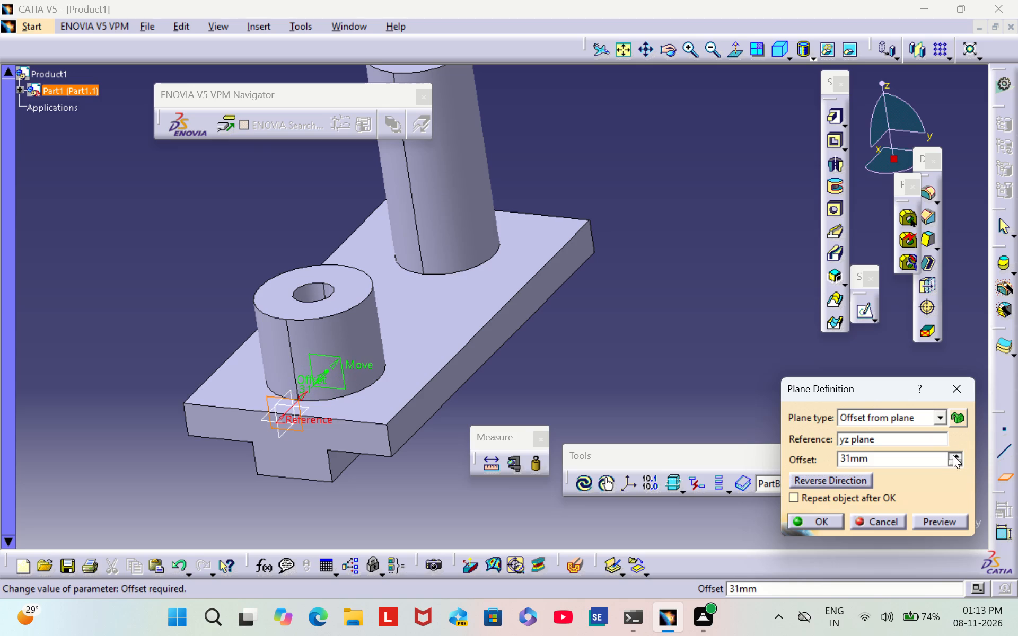
triple_click(953, 455)
triple_click(953, 455)
double_click(953, 455)
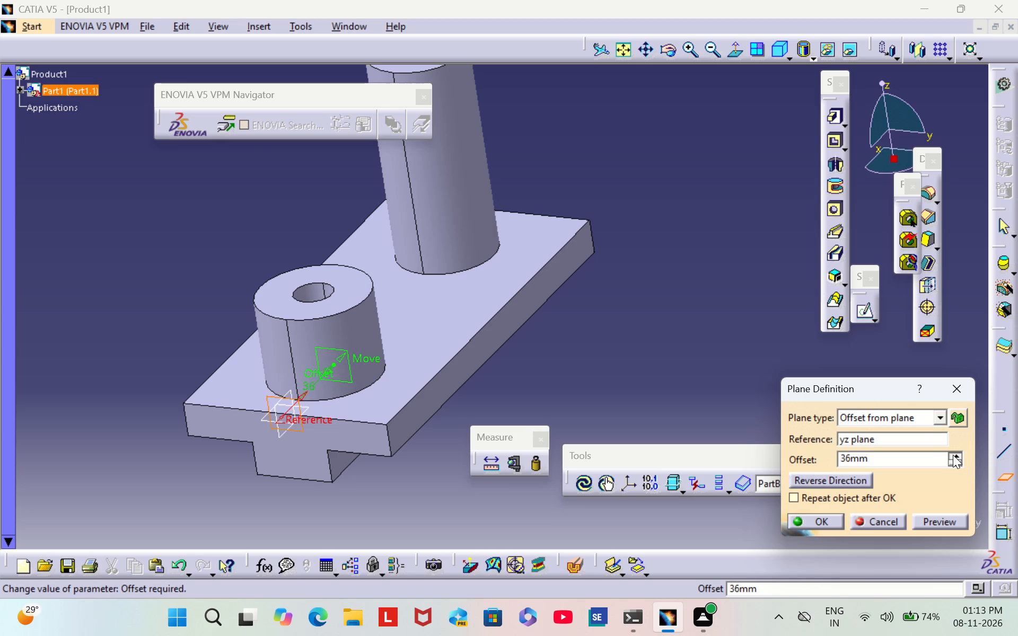
click(920, 465)
click(917, 462)
key(BackSpace)
key(BackSpace)
key(BackSpace)
key(BackSpace)
key(BackSpace)
key(BackSpace)
key(BackSpace)
key(BackSpace)
key(BackSpace)
key(BackSpace)
key(BackSpace)
key(BackSpace)
key(BackSpace)
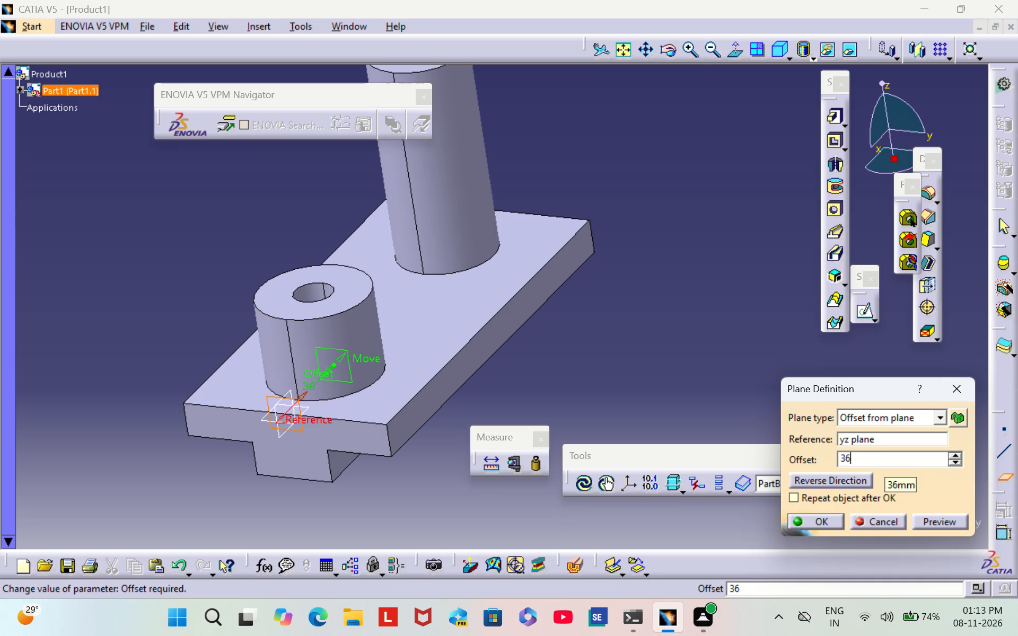
text(120)
key(Return)
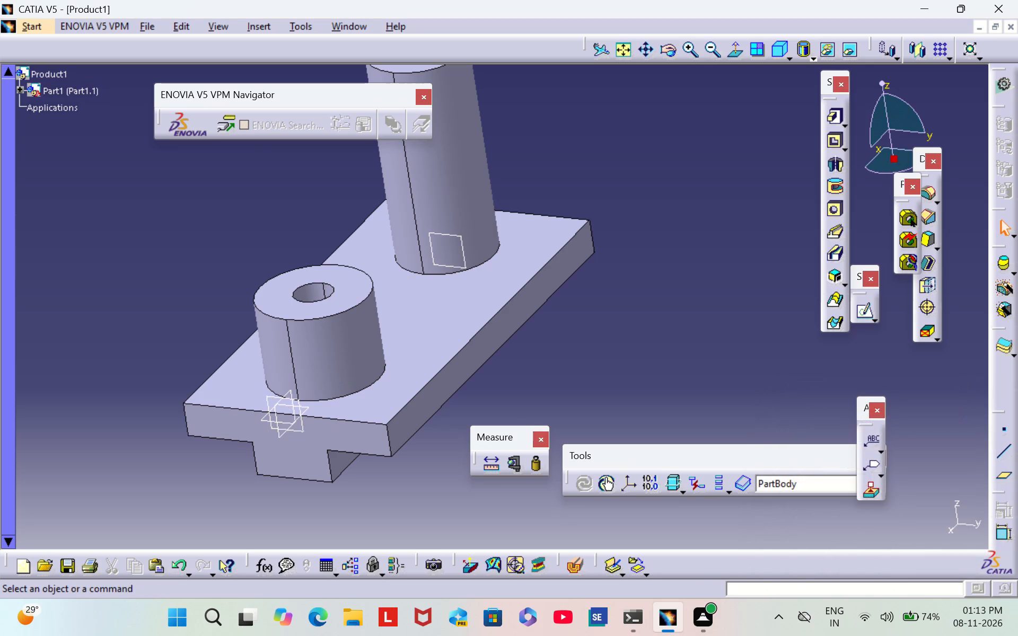
Open a sketch on the new offset plane and draw a rectangle about 11 by 77.5 mm from above the taller boss down to the plate's top face.
click(465, 263)
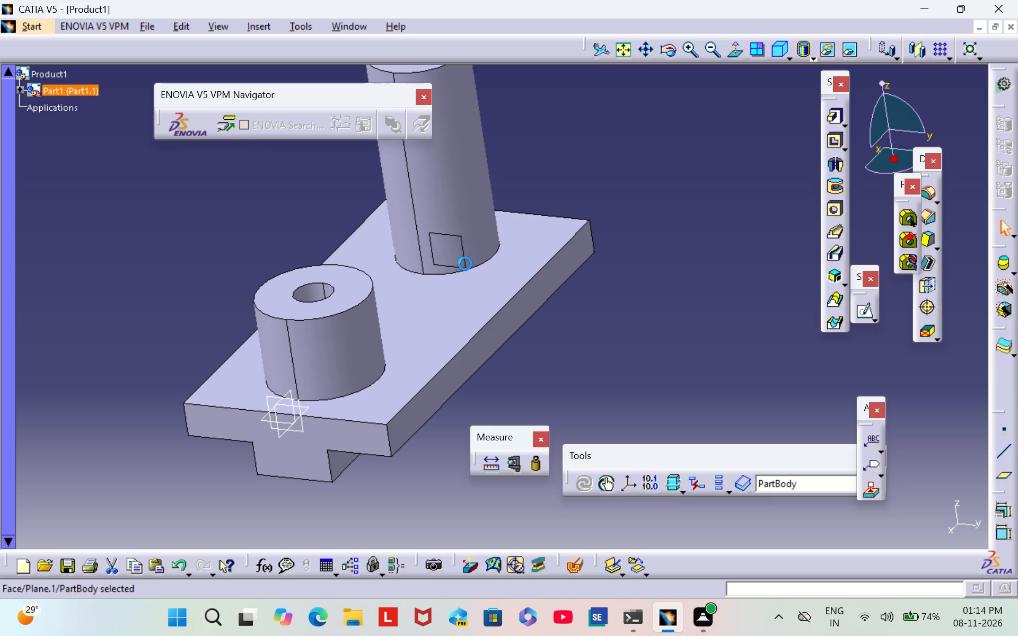
click(867, 312)
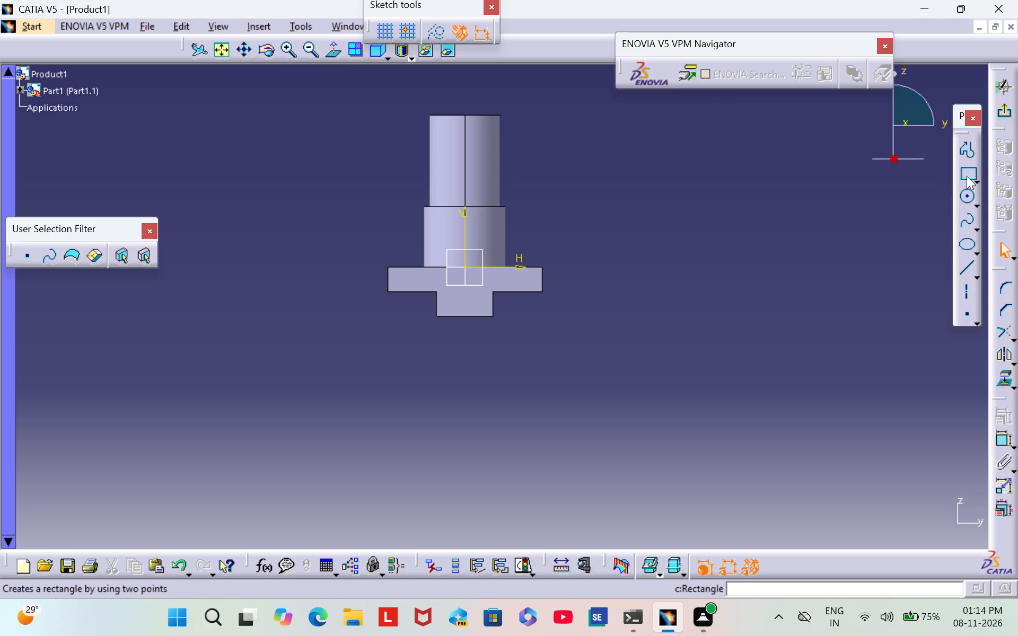
click(967, 180)
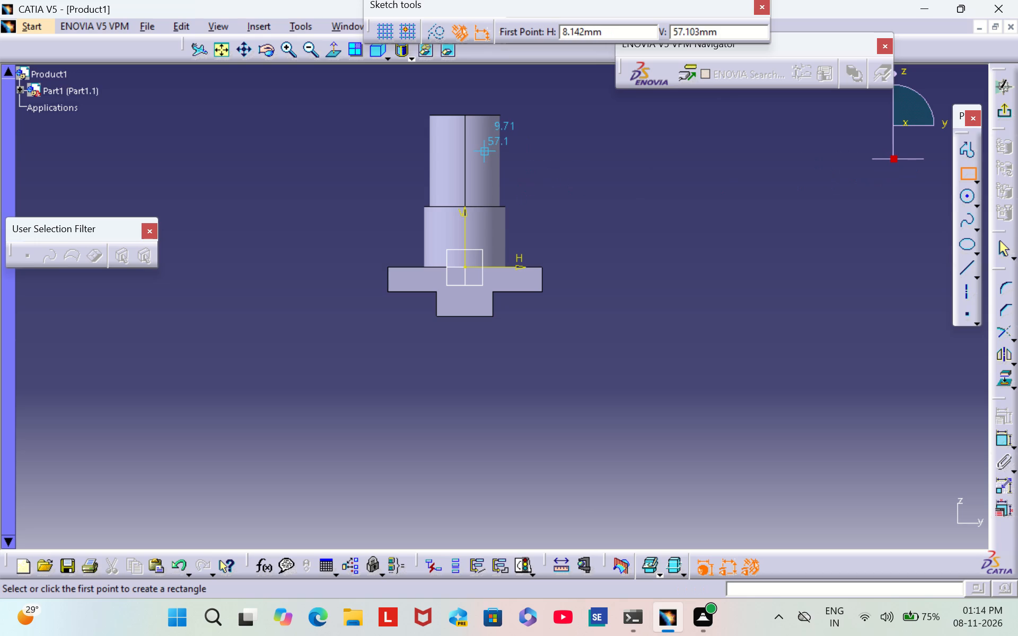
click(458, 109)
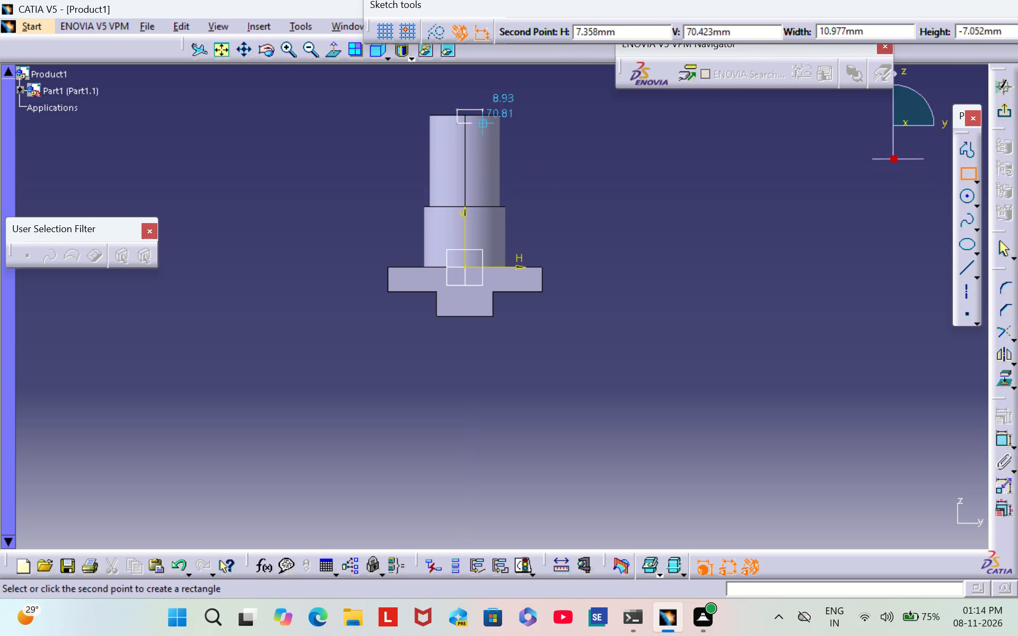
click(479, 267)
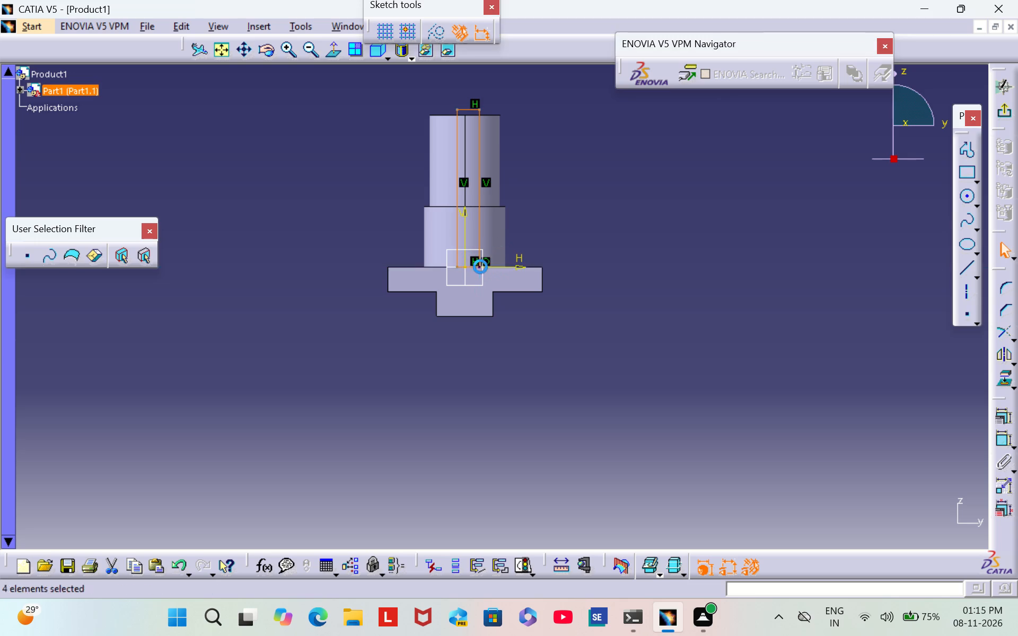
click(705, 237)
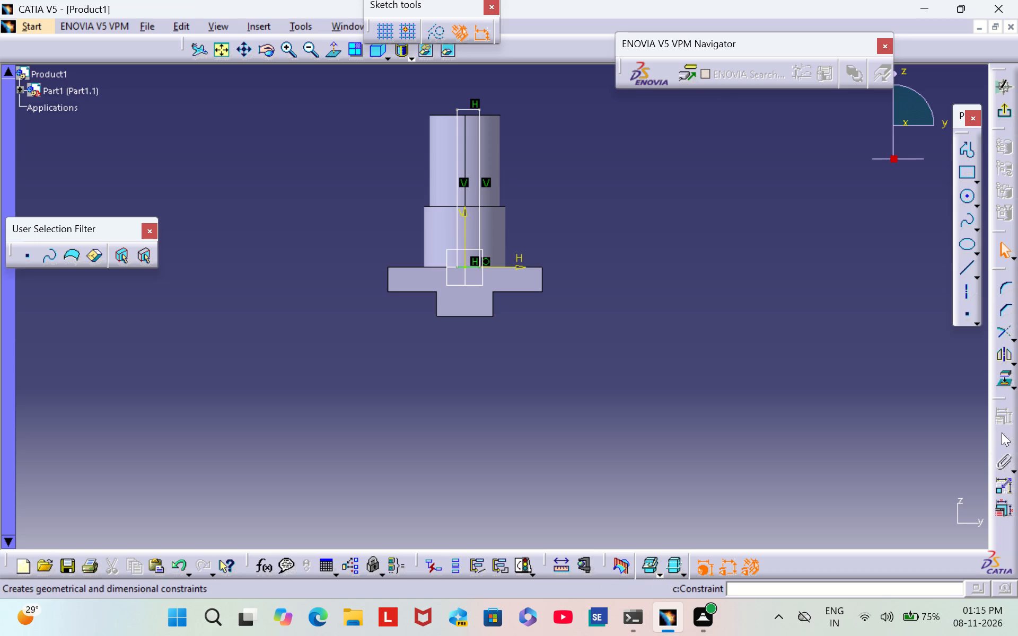
Dimension the rectangle's top edge and set its width to 6 mm.
click(1002, 439)
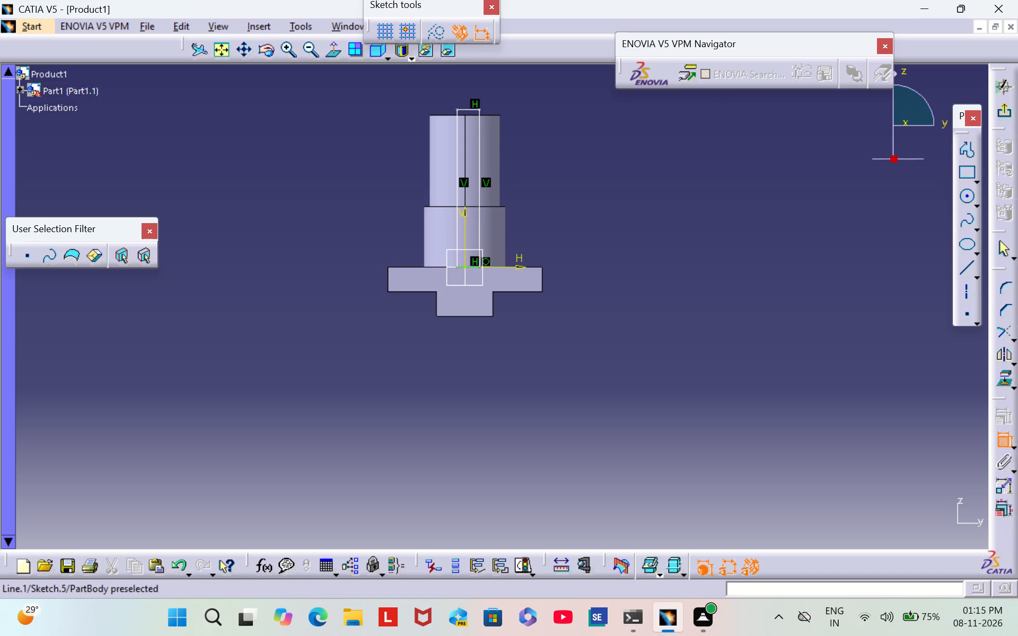
click(468, 109)
click(466, 84)
double_click(464, 77)
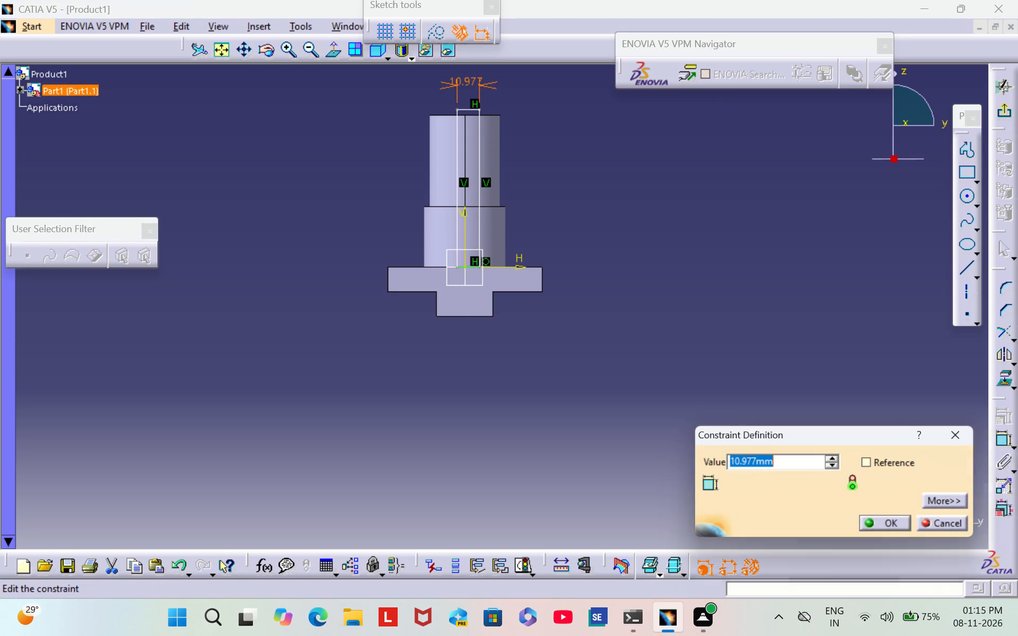
key(BackSpace)
key(6)
key(Return)
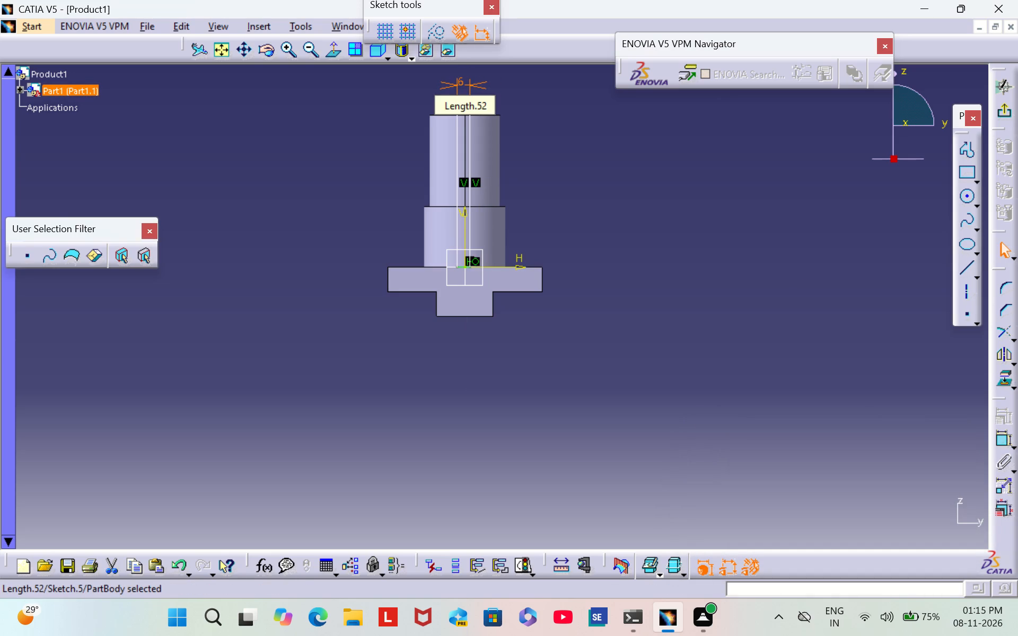
click(574, 143)
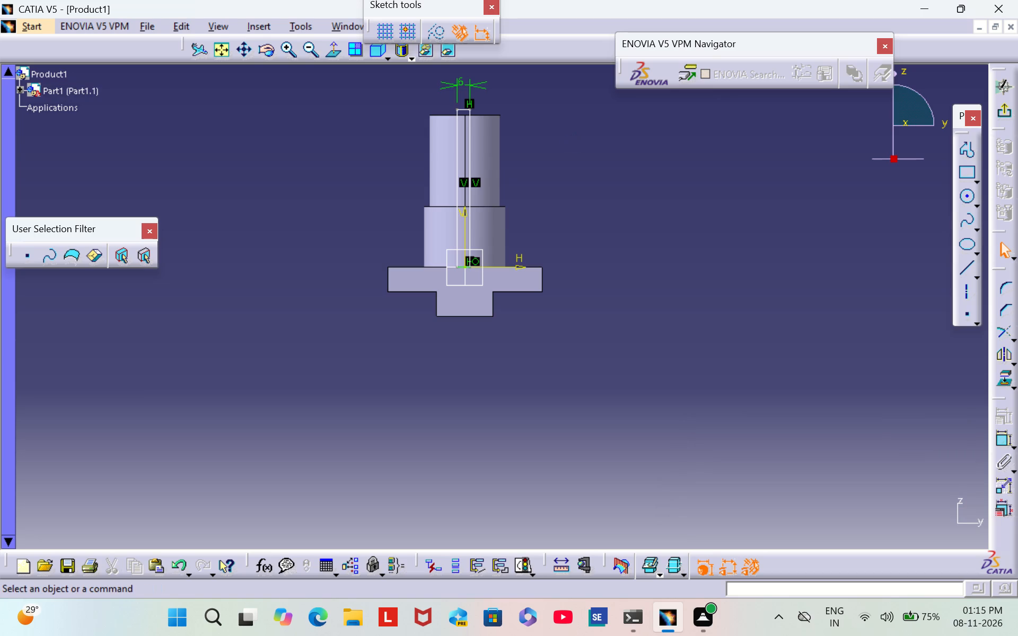
Constrain the rectangle's two long vertical sides to be symmetric about the sketch's vertical axis.
click(458, 156)
click(467, 161)
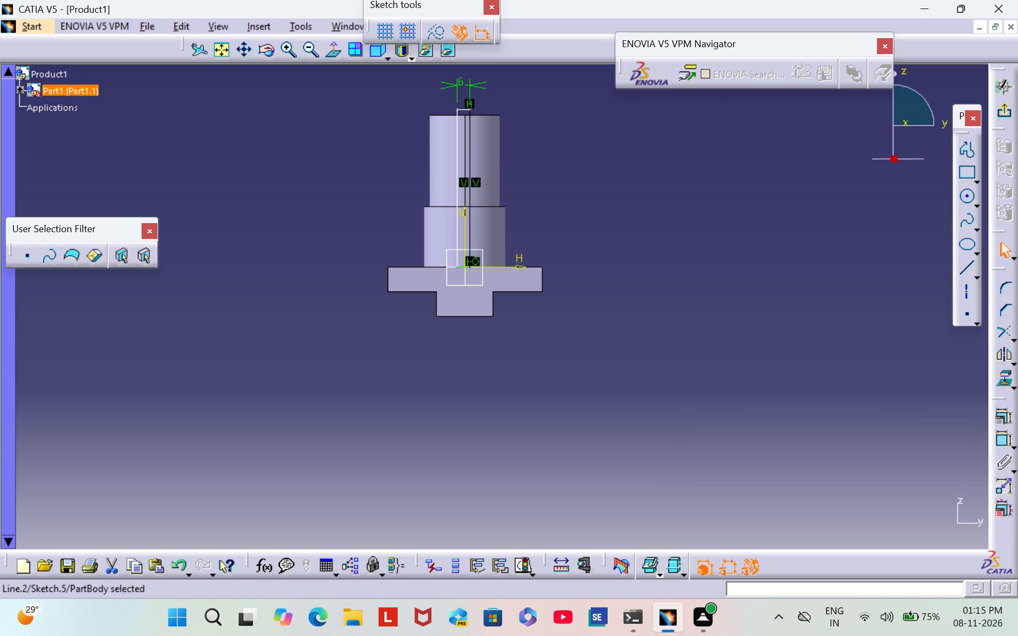
right_click(470, 163)
click(945, 405)
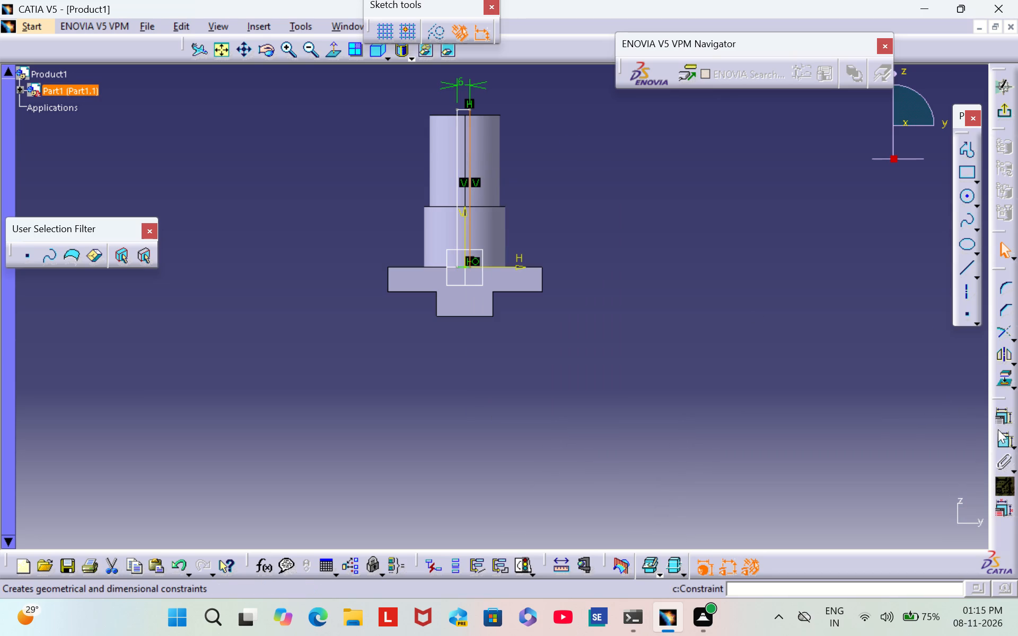
double_click(1005, 444)
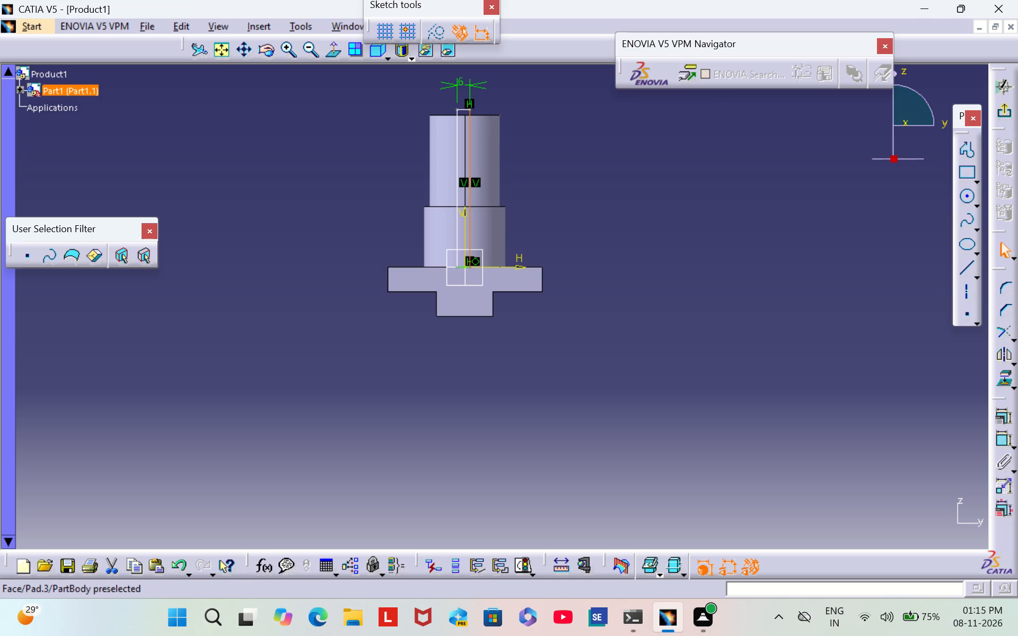
click(455, 188)
right_click(467, 192)
click(851, 374)
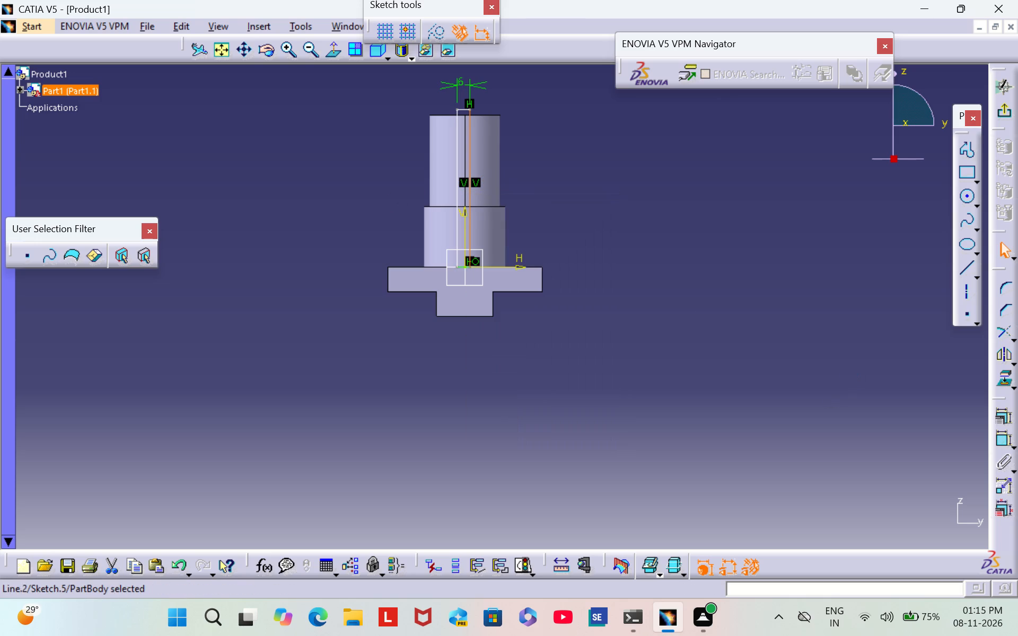
double_click(1003, 436)
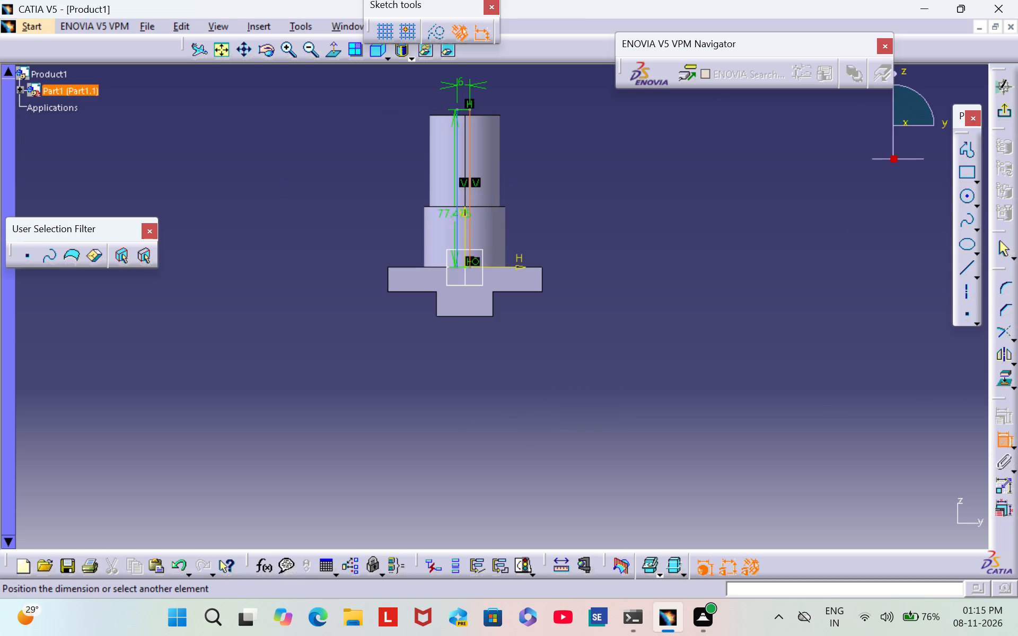
click(455, 199)
right_click(461, 197)
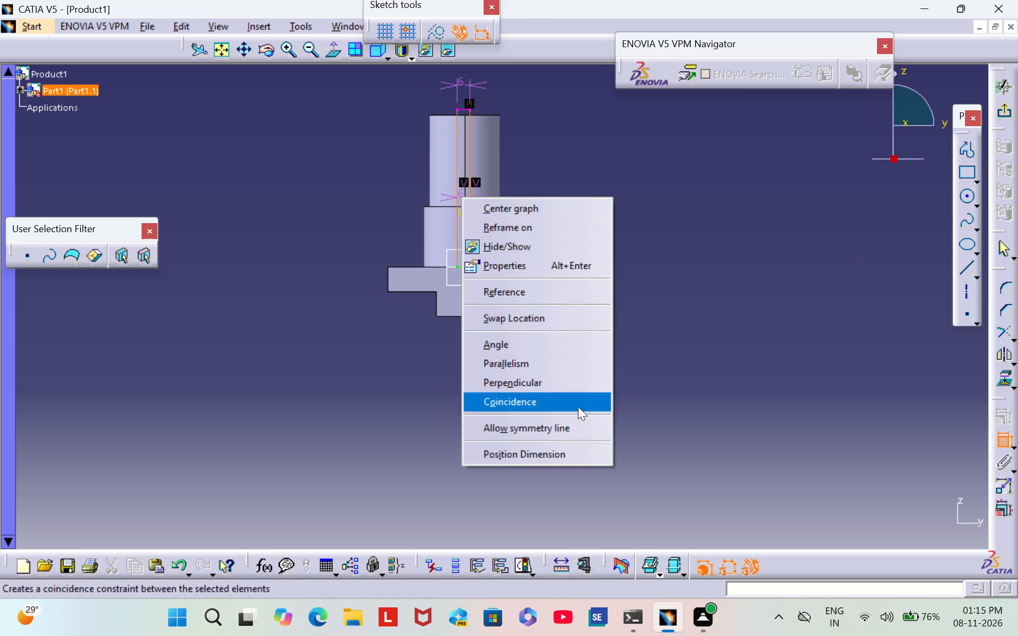
click(573, 427)
click(462, 233)
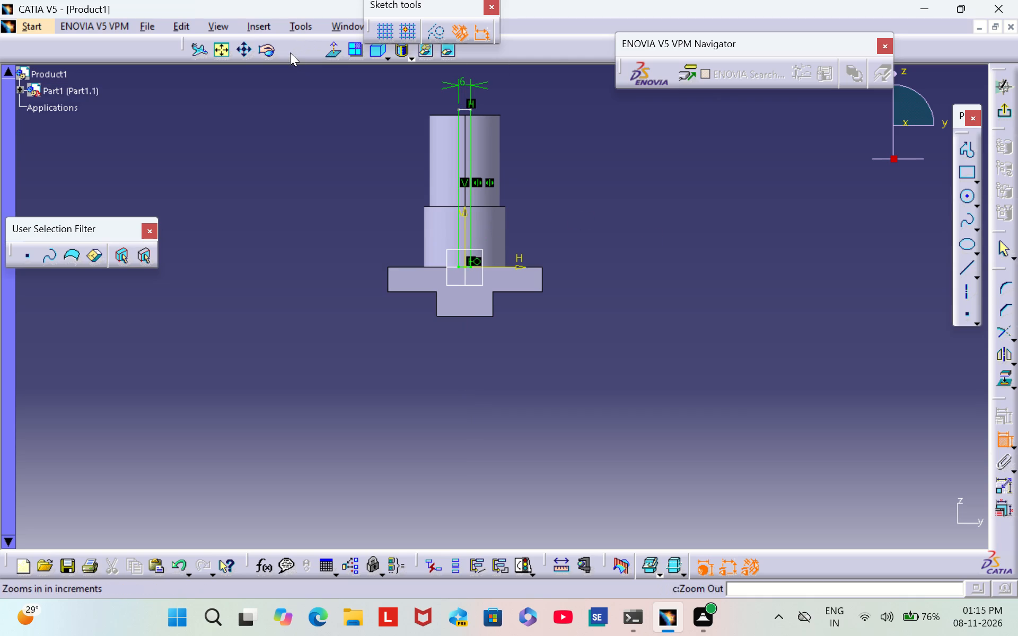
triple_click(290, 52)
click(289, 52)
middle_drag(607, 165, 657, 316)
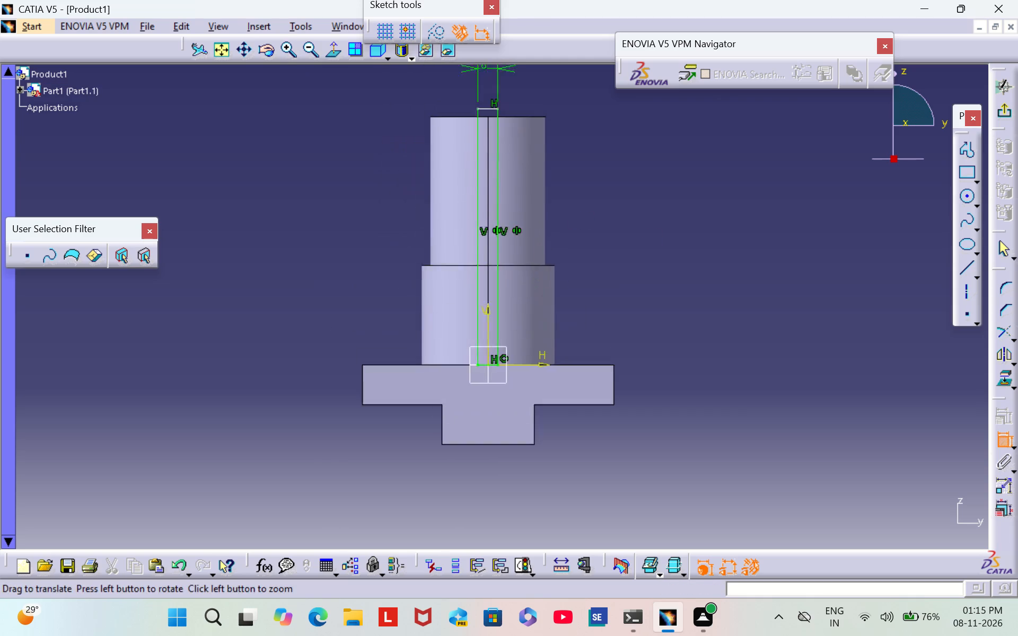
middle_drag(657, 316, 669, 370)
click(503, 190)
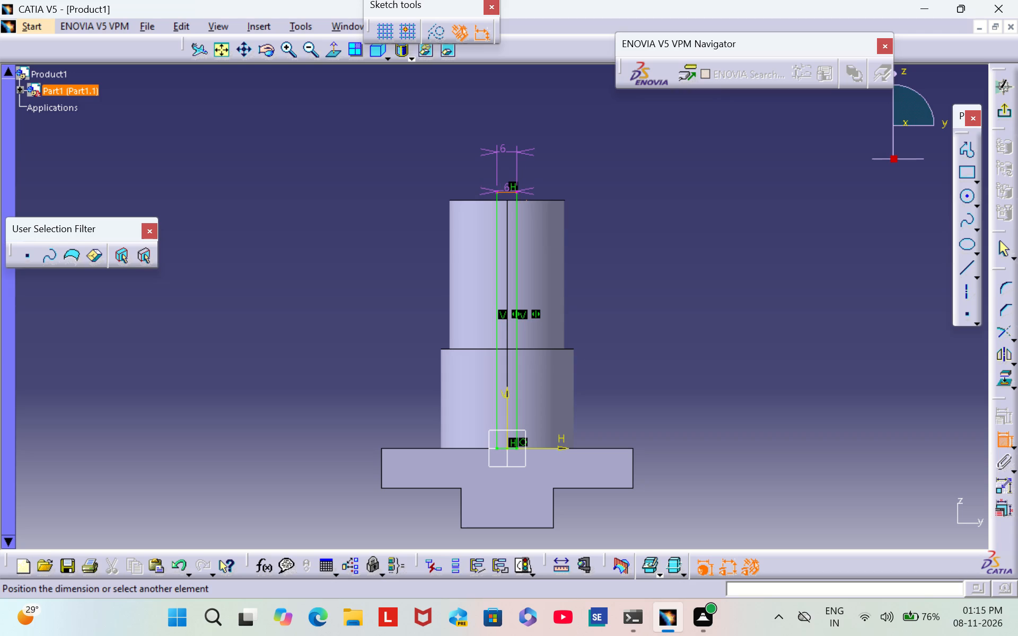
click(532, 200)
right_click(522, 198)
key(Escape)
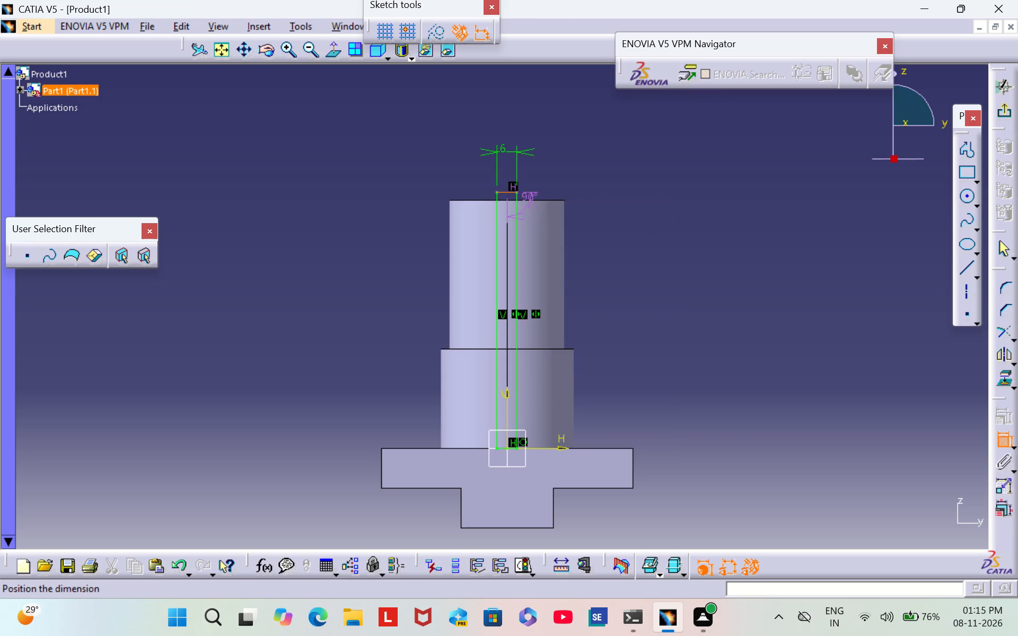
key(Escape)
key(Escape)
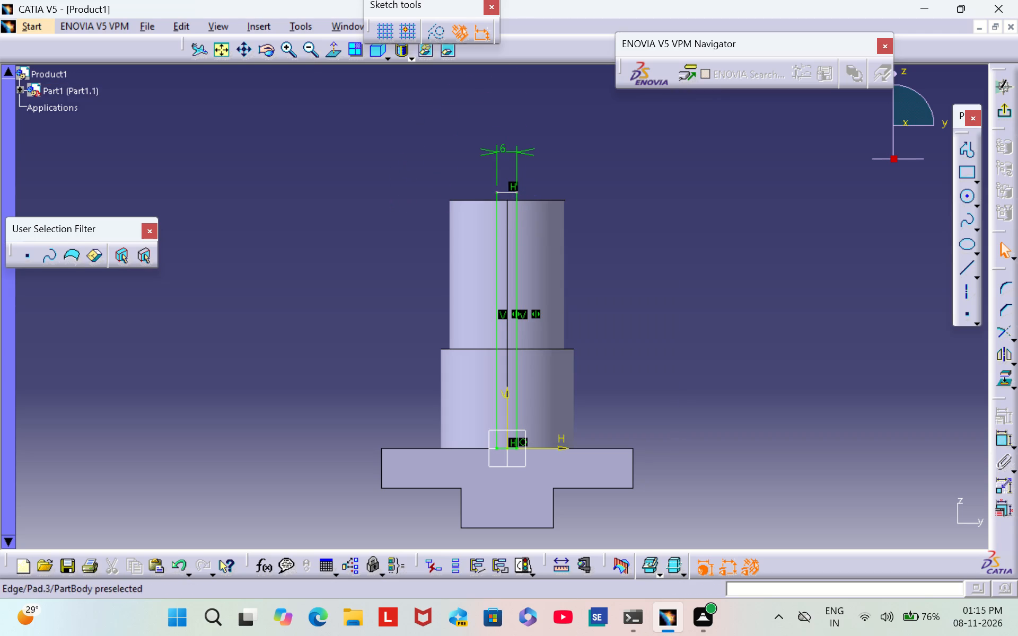
Make the rectangle's top edge coincident with the taller boss's top edge.
click(294, 54)
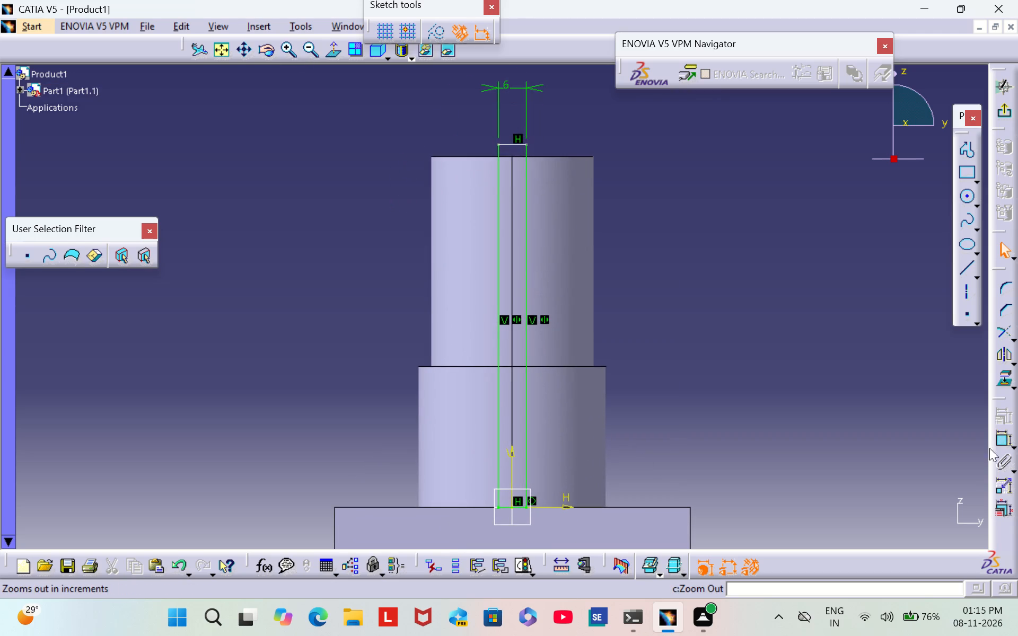
double_click(996, 443)
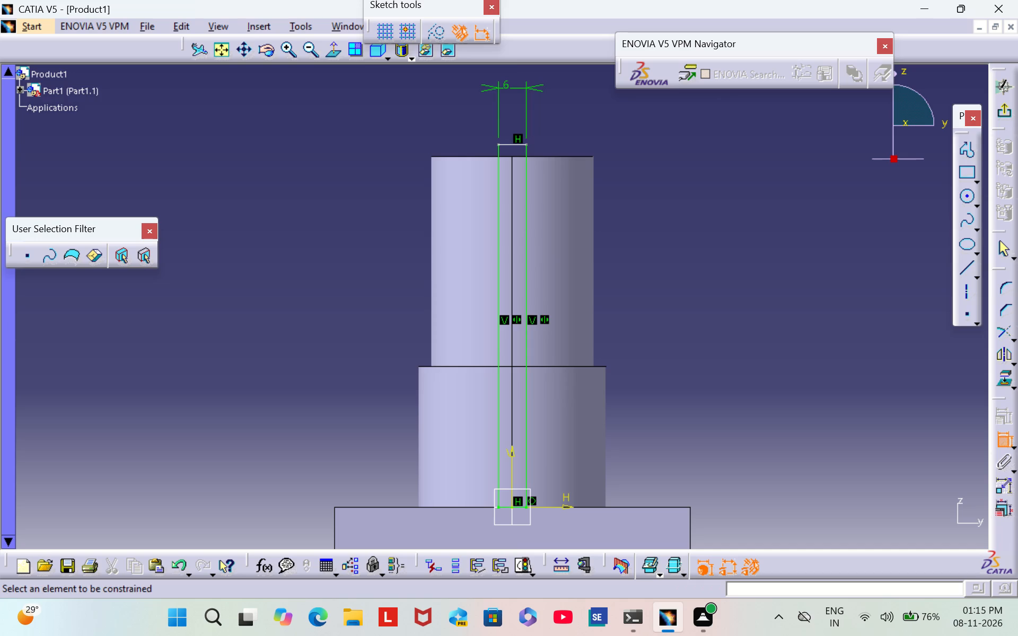
click(507, 142)
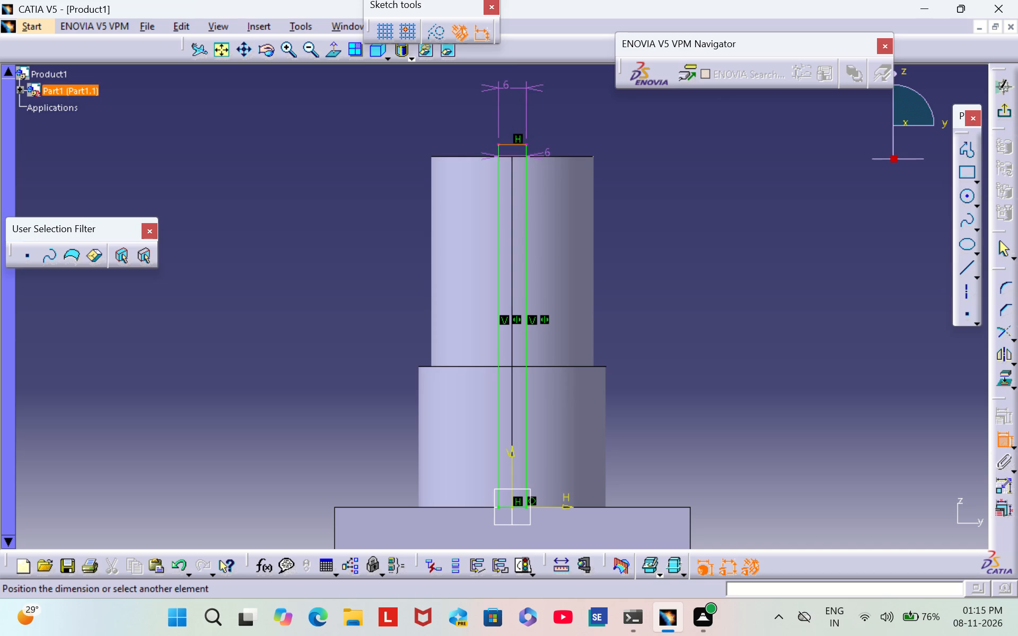
click(548, 156)
right_click(548, 156)
click(664, 356)
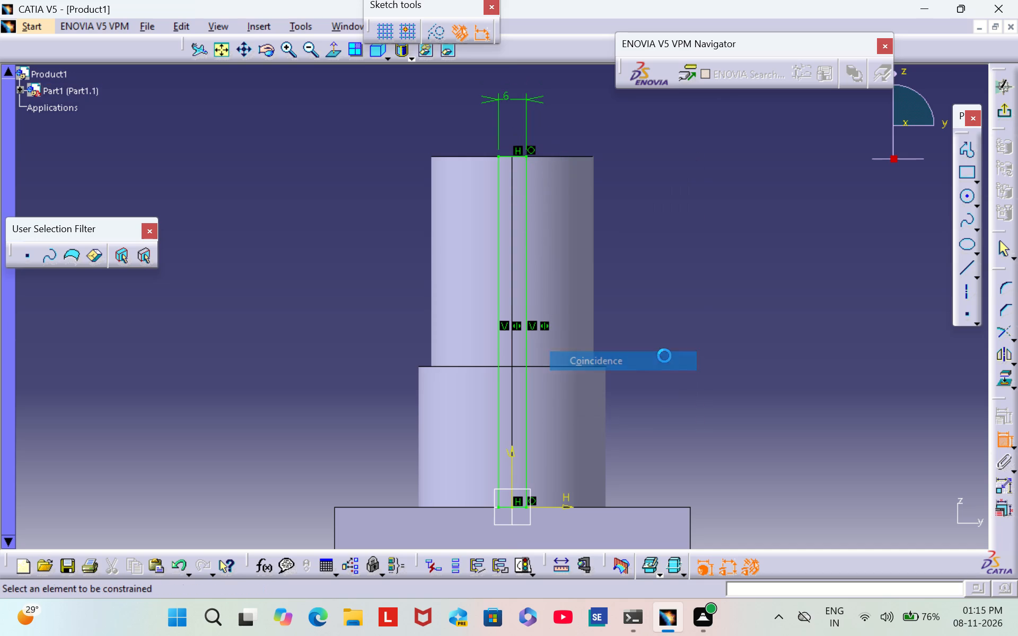
Exit the sketch and create a From Top stiffener from the rectangle sketch with 1 mm thickness and Neutral Fiber on.
click(1003, 440)
click(1004, 113)
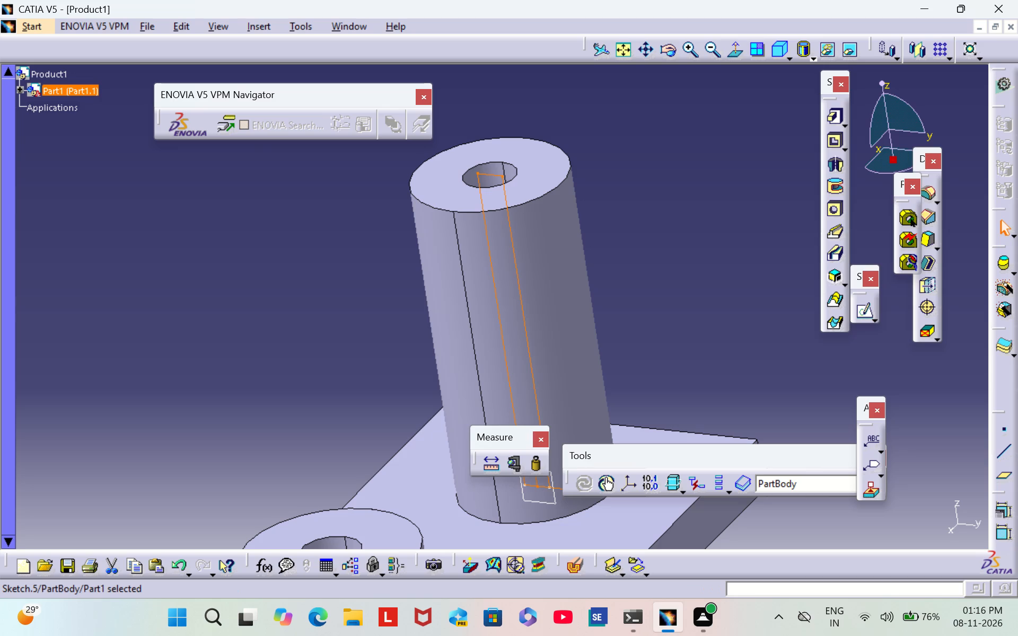
middle_drag(739, 393, 718, 321)
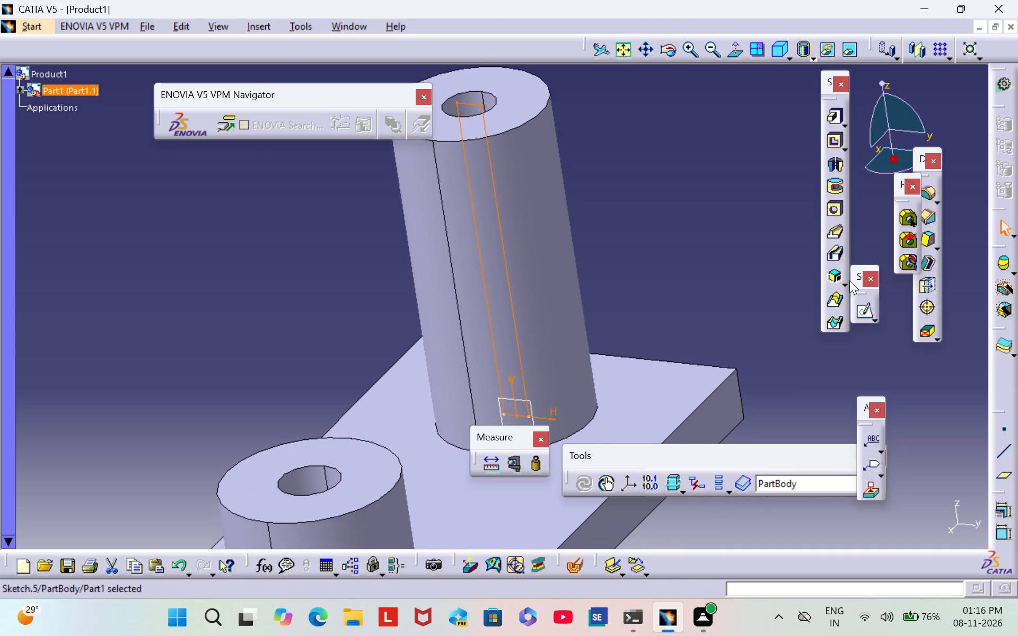
click(844, 274)
click(866, 290)
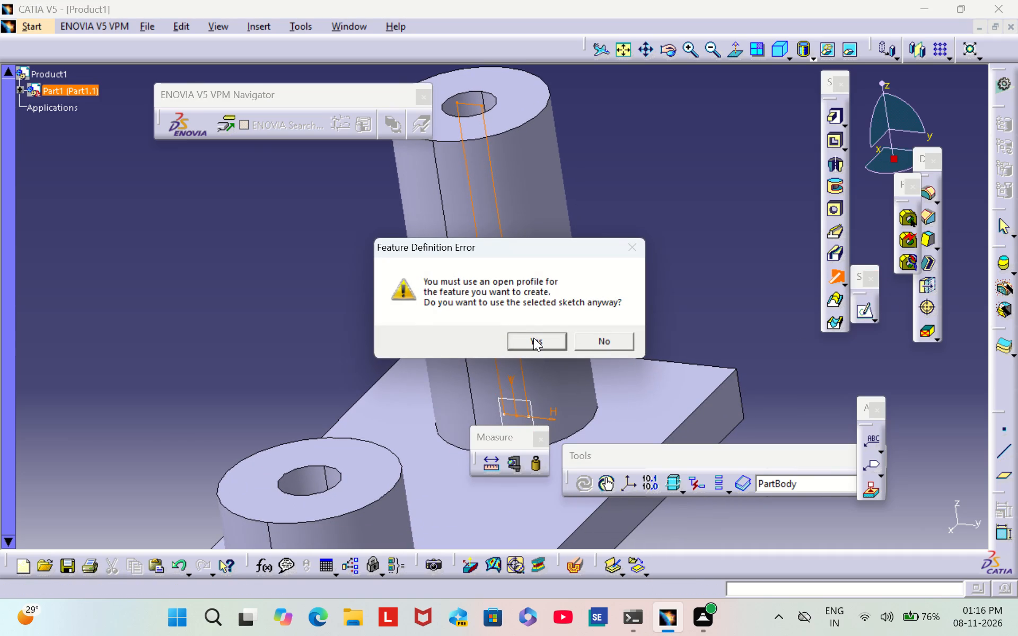
click(533, 338)
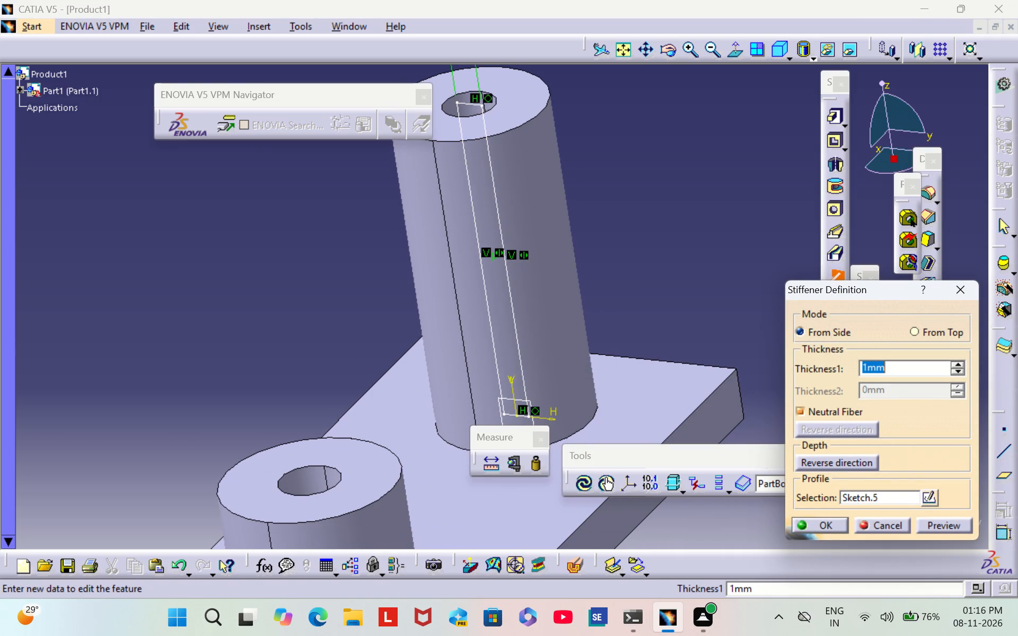
click(513, 324)
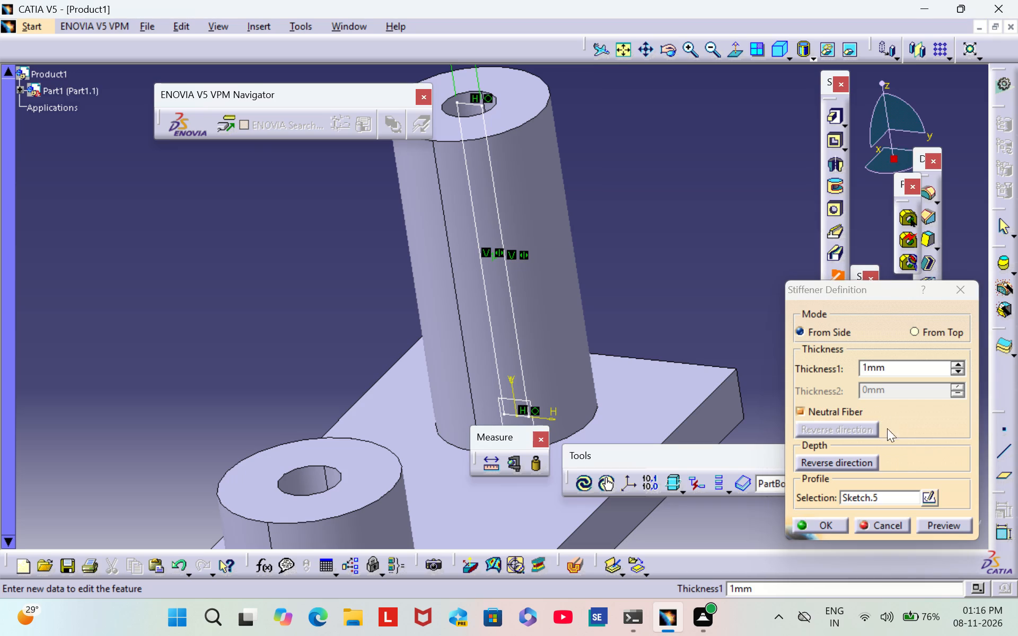
click(821, 519)
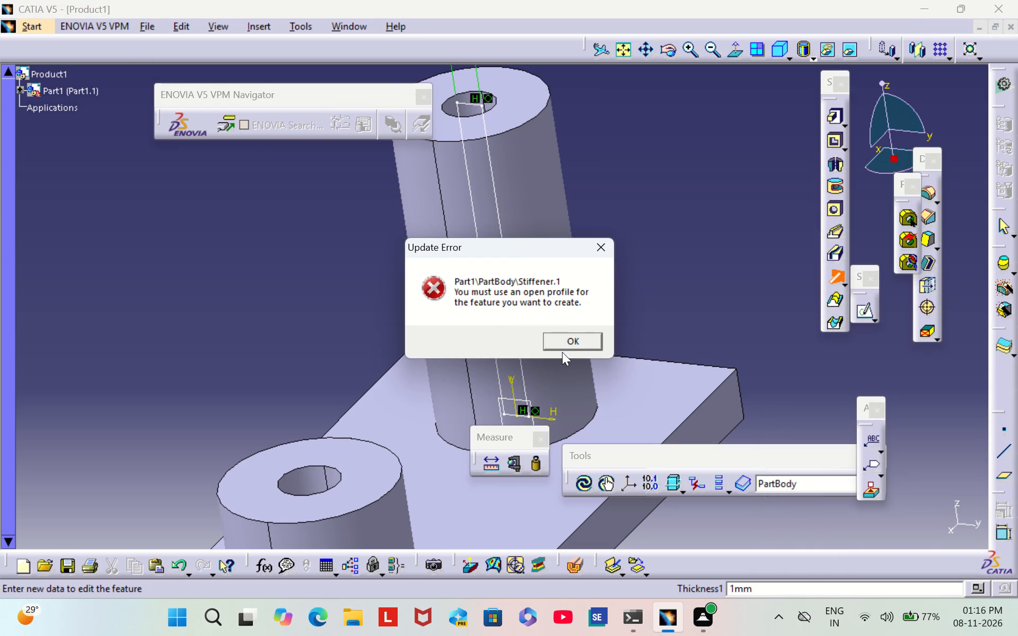
click(562, 342)
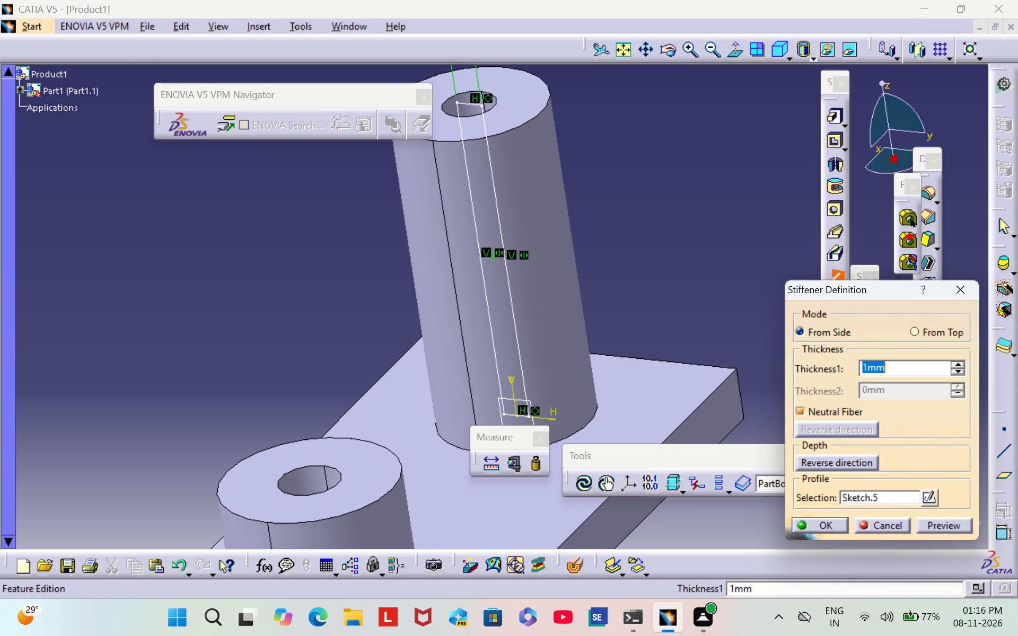
click(922, 331)
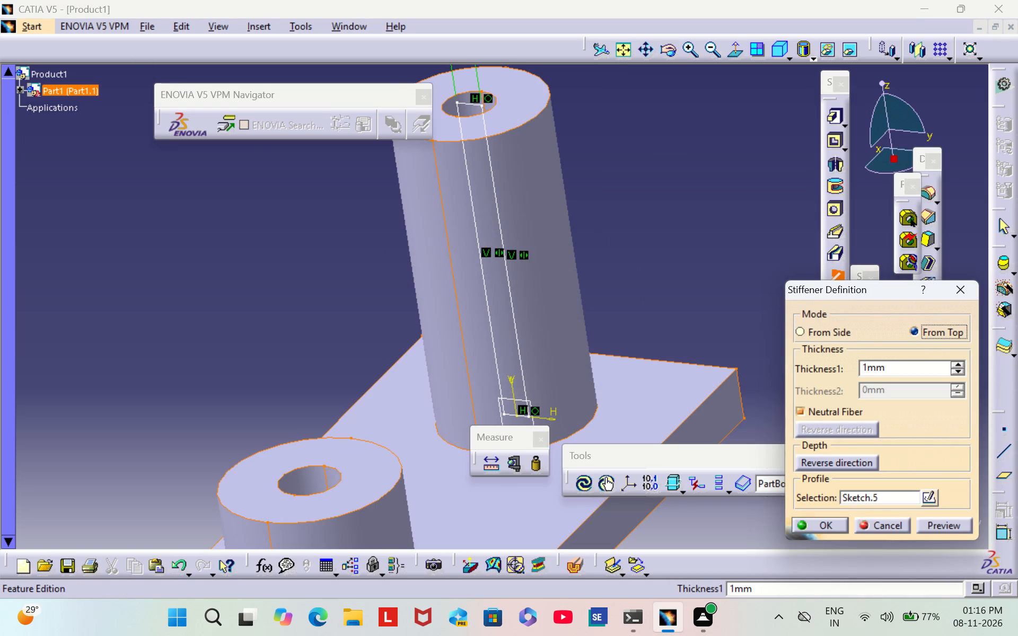
click(474, 105)
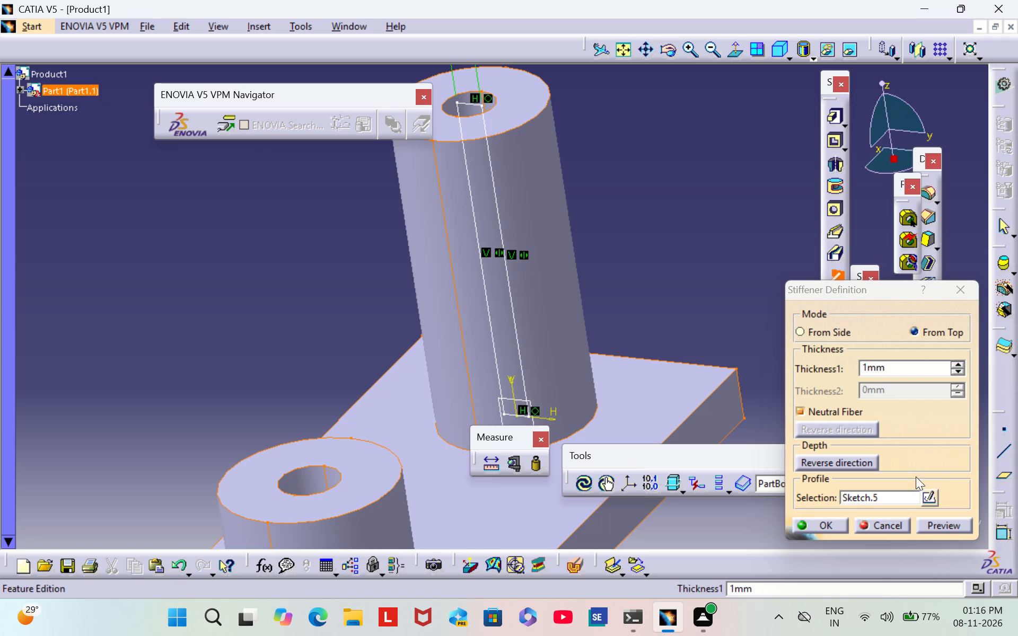
click(833, 519)
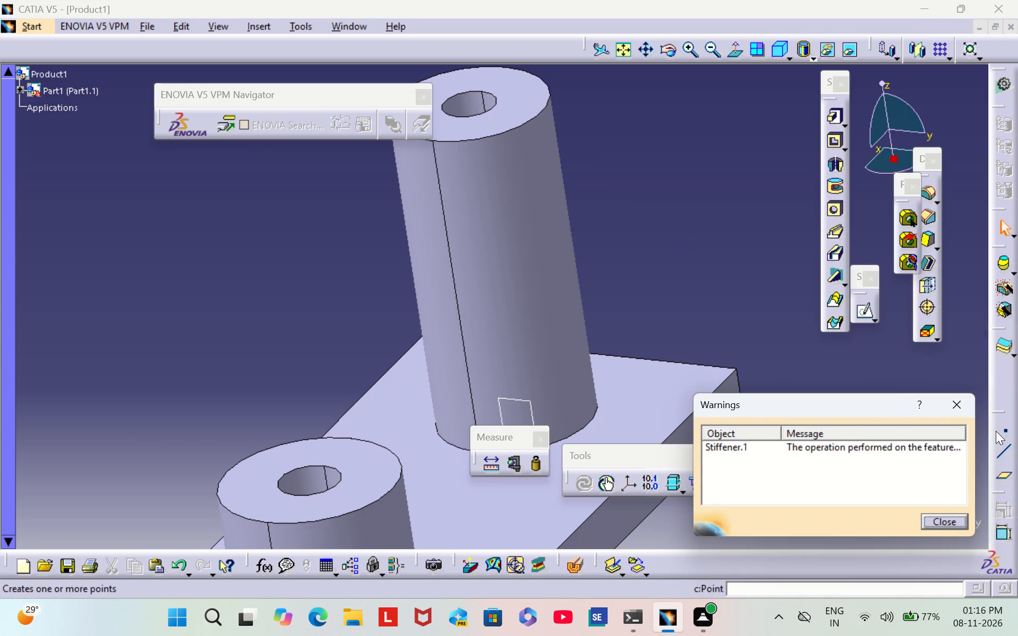
click(964, 410)
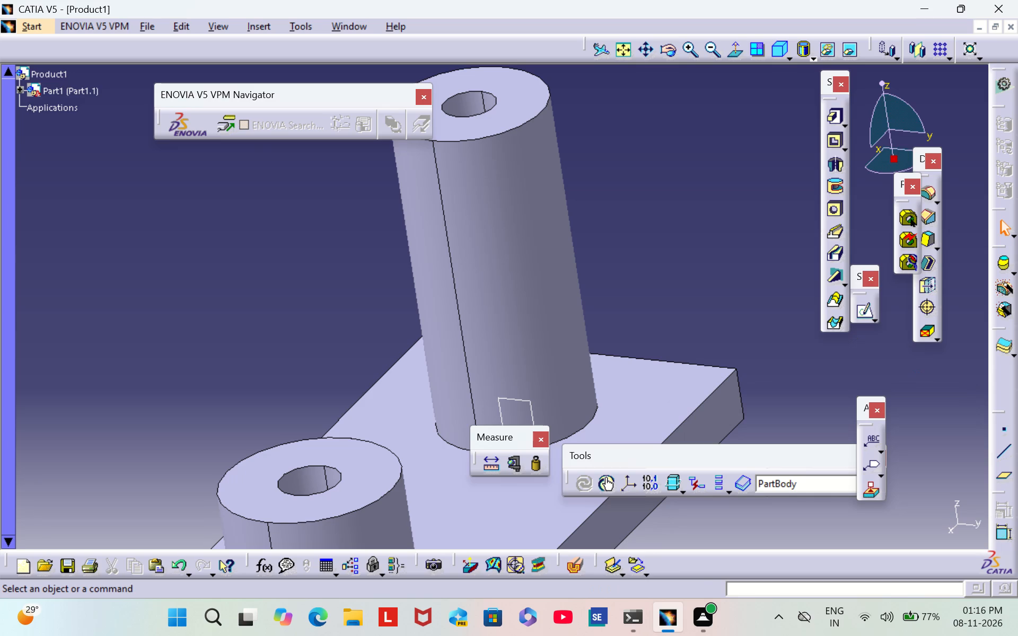
Change the offset of the reference plane at the taller boss to 105 mm from the yz plane.
scroll(735, 275, down, 1)
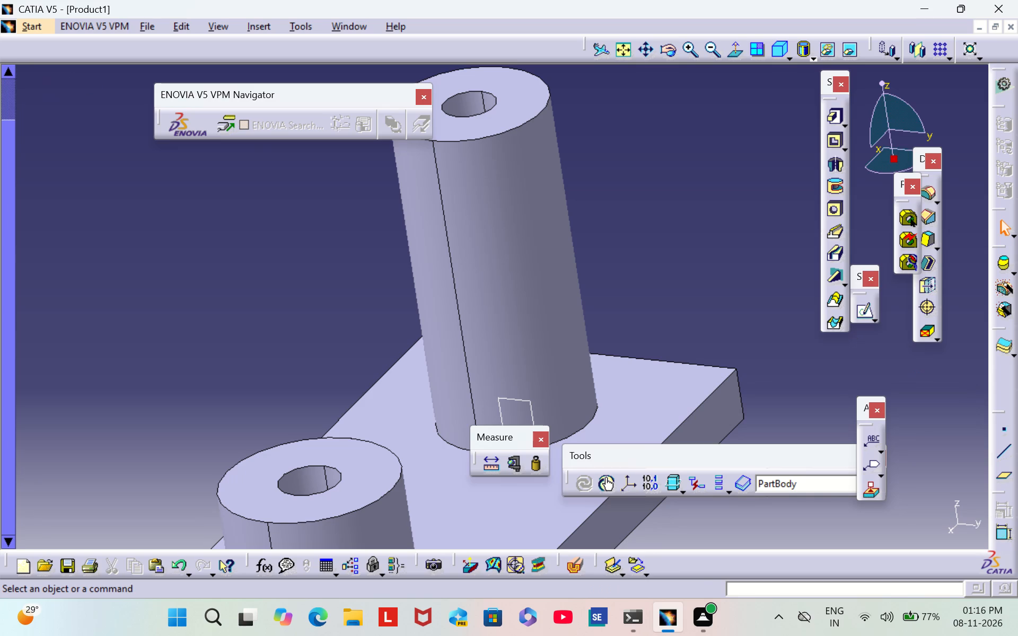
middle_drag(705, 329, 687, 244)
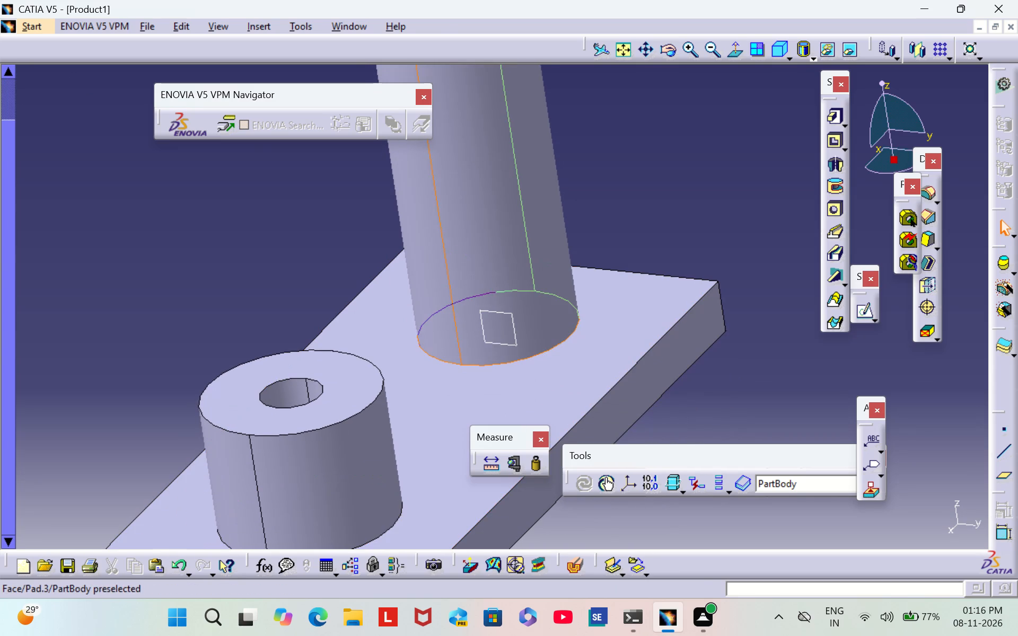
double_click(512, 338)
middle_drag(734, 411, 734, 358)
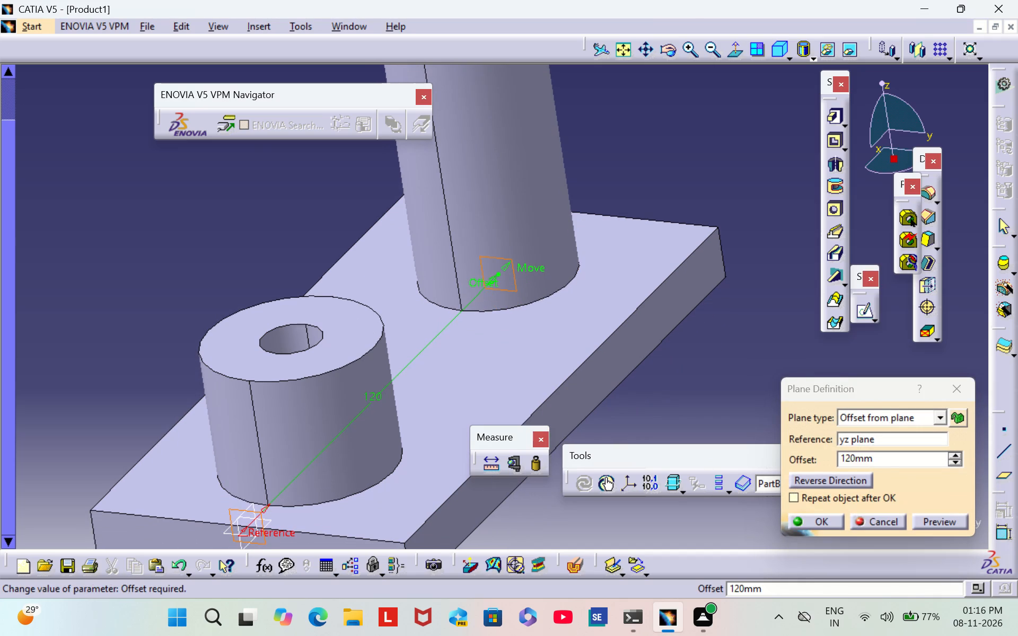
click(879, 460)
key(BackSpace)
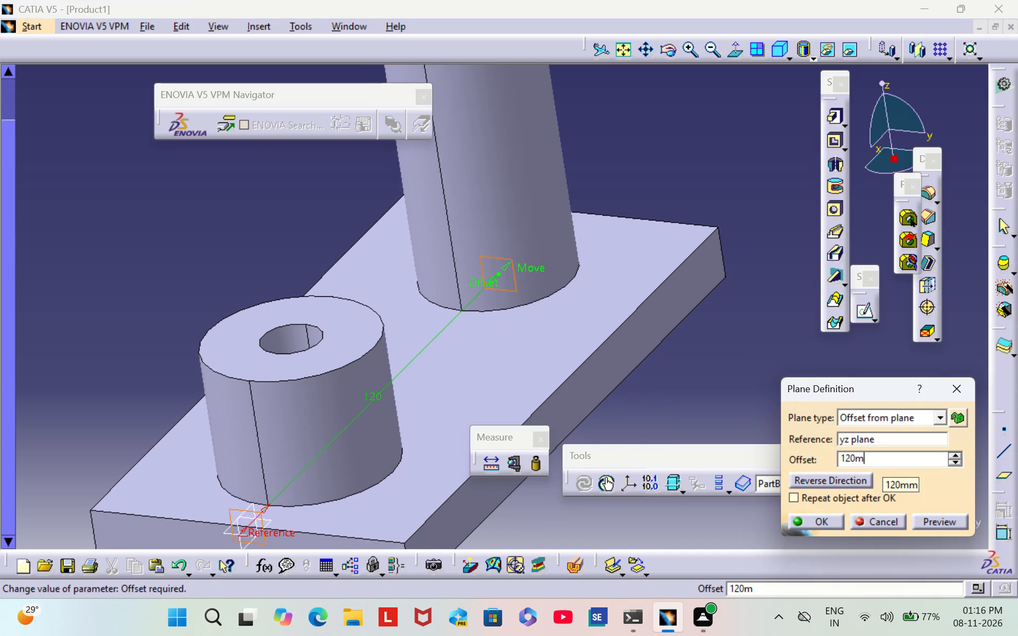
key(BackSpace)
key(BackSpace)
key(BackSpace)
text(05)
key(Return)
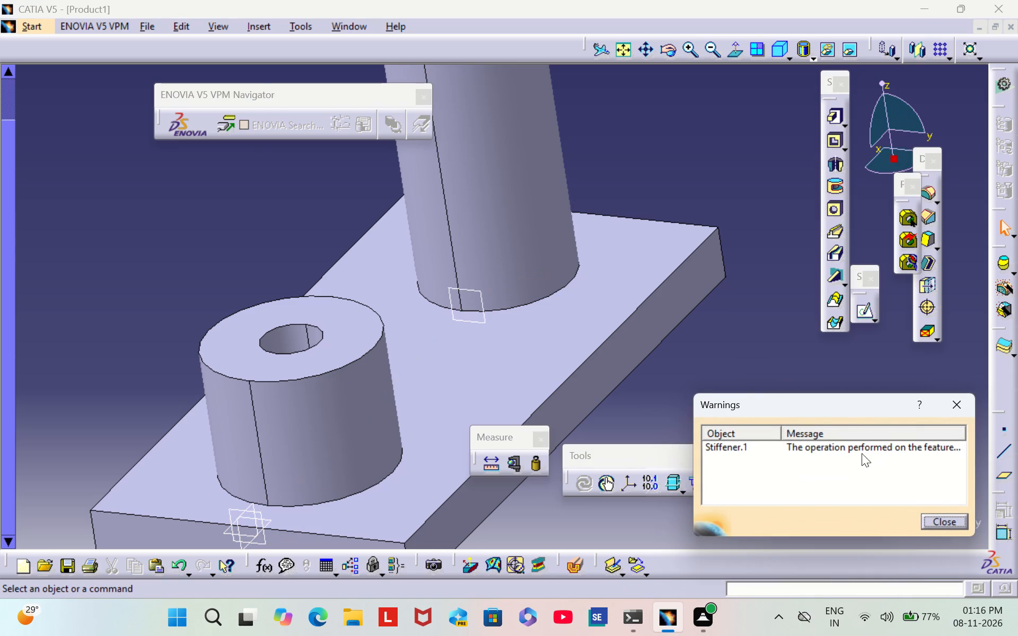
click(971, 412)
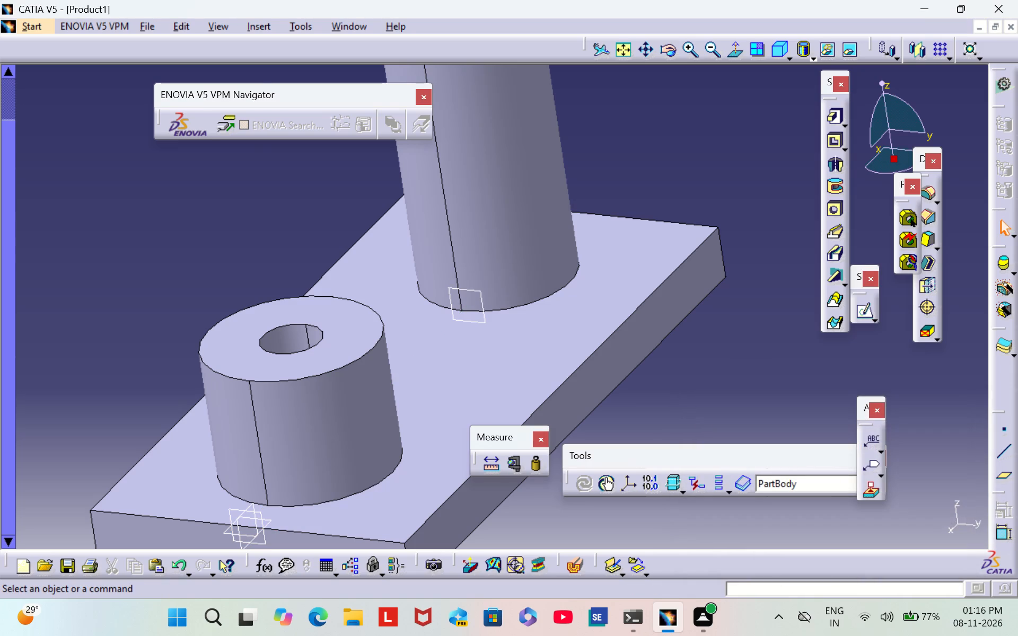
click(756, 401)
Open a sketch on the offset plane and draw a rectangle about 9.3 by 77 mm from above the taller boss to the plate's top face.
click(481, 310)
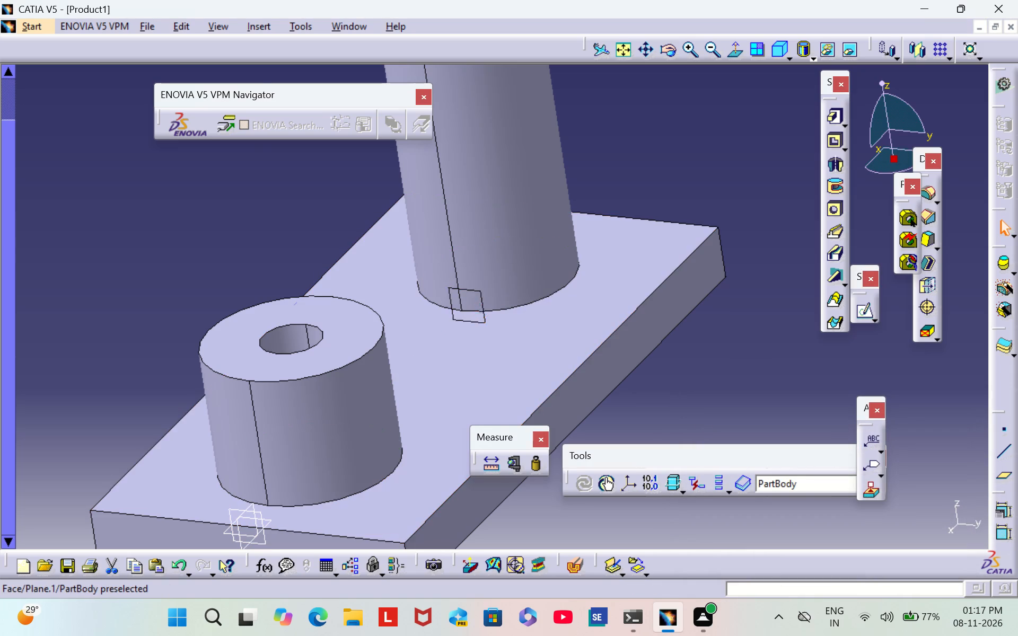
click(861, 306)
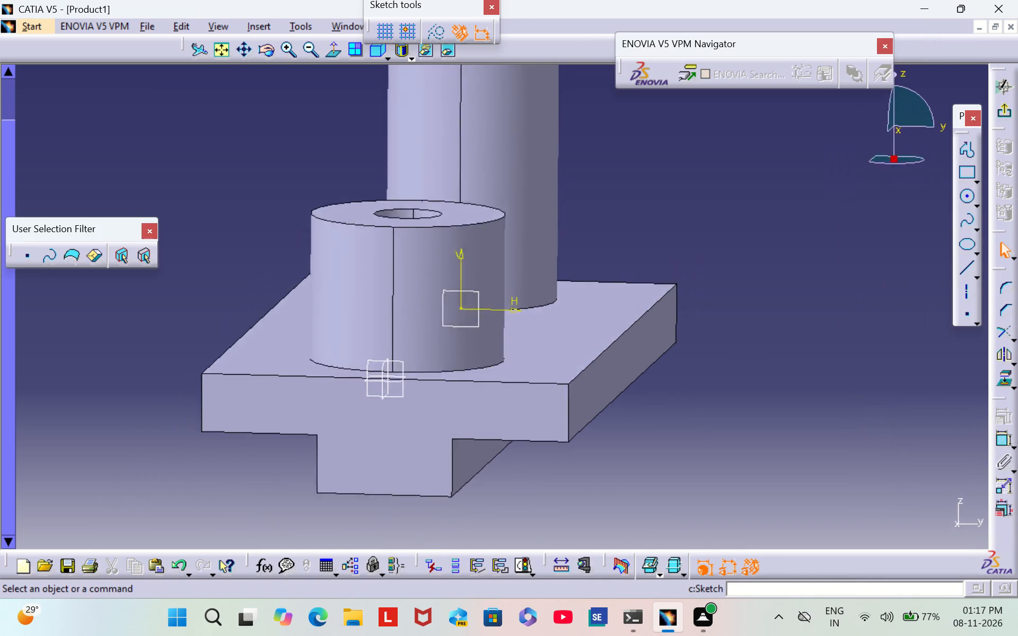
middle_drag(700, 240, 801, 387)
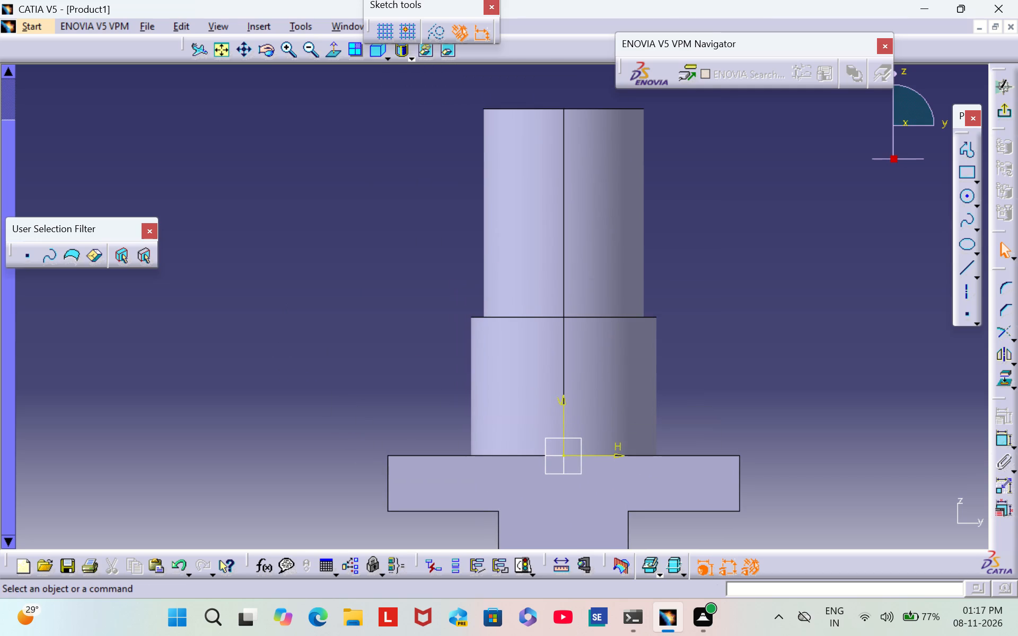
click(967, 173)
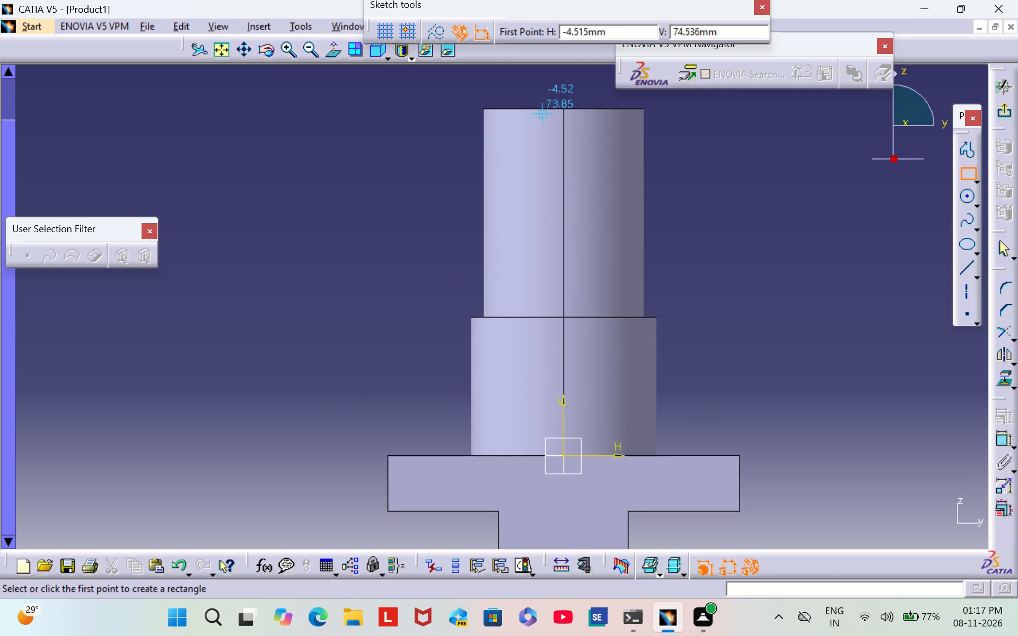
click(543, 98)
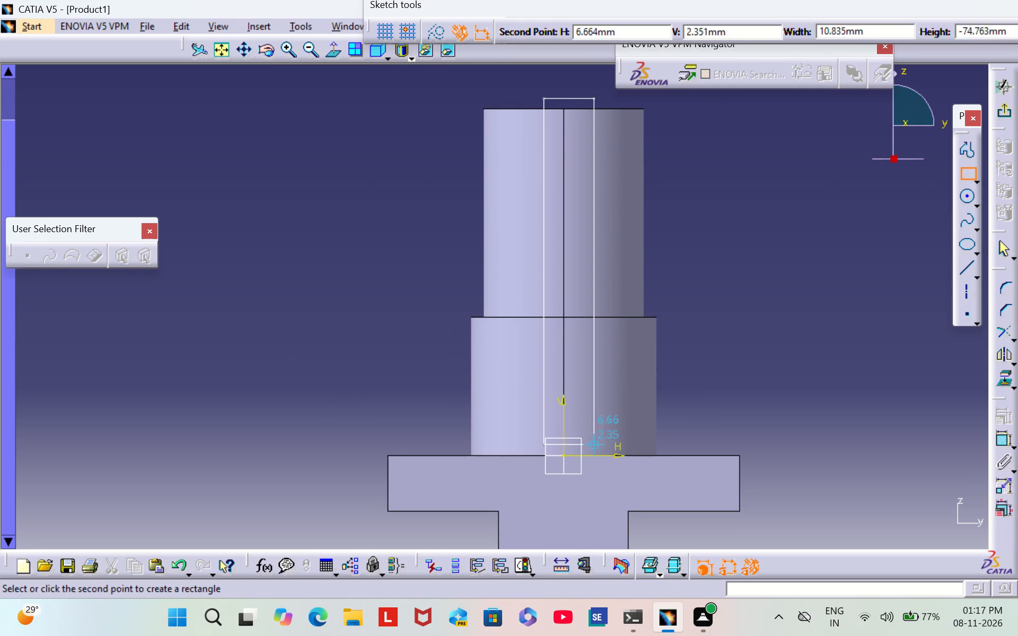
click(587, 454)
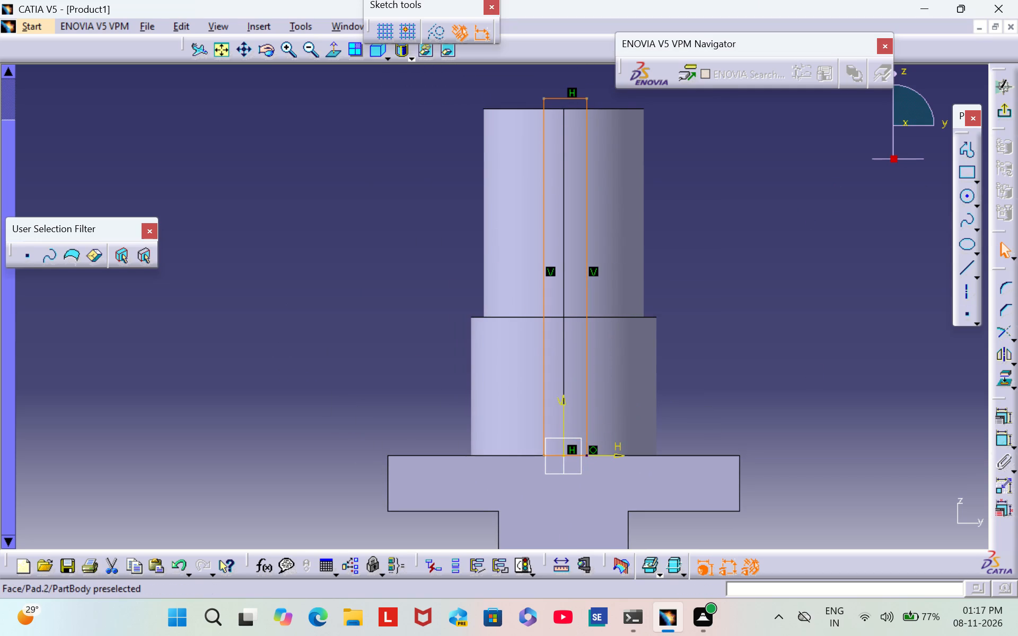
click(814, 375)
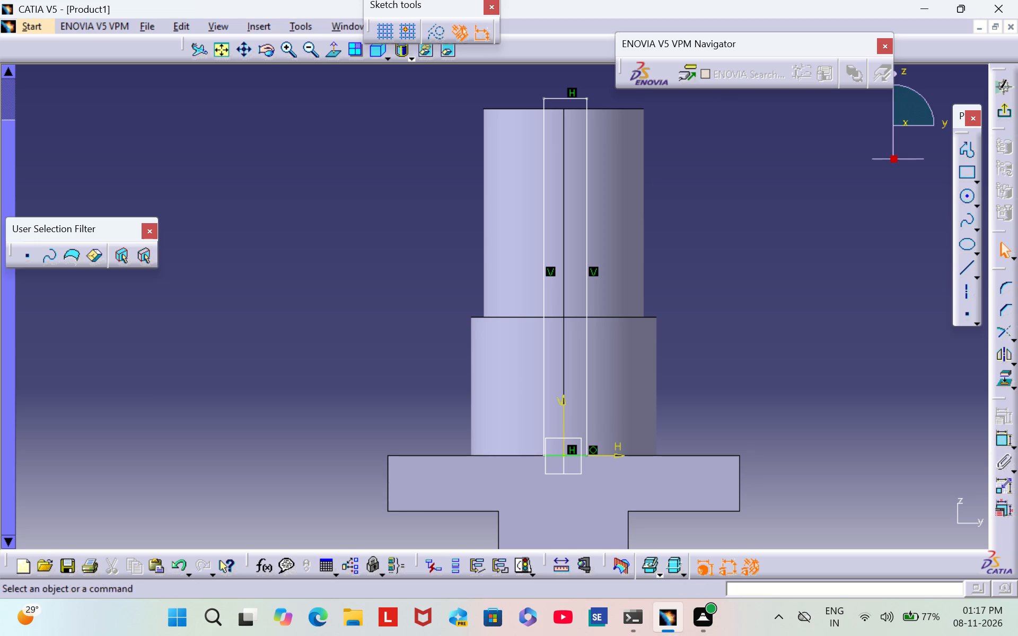
Dimension the new rectangle's top edge and set its width to 6 mm.
click(1005, 444)
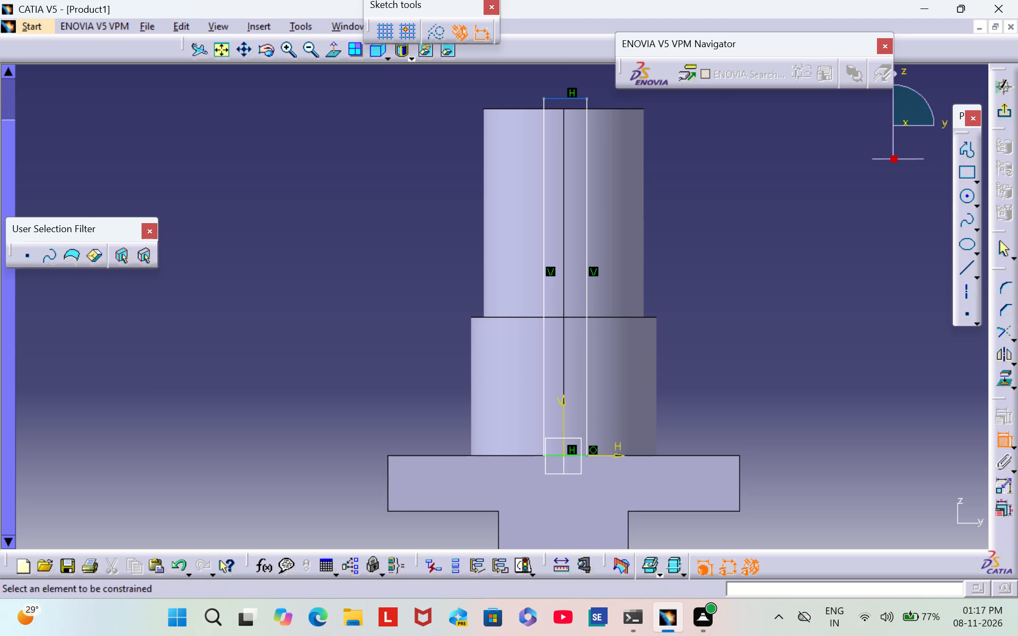
click(573, 100)
click(566, 84)
double_click(561, 77)
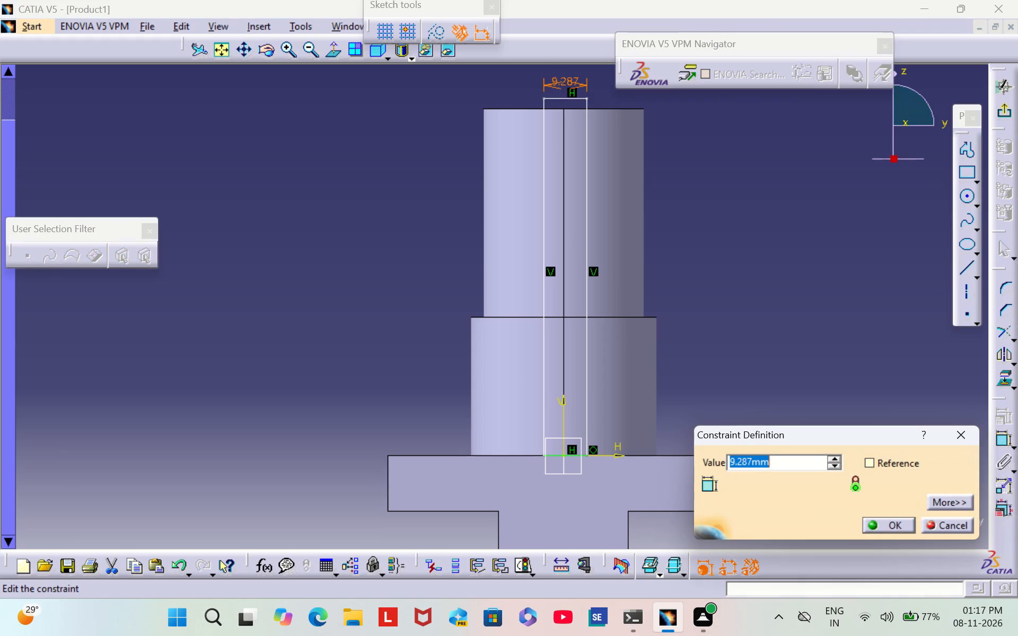
key(BackSpace)
key(6)
key(Return)
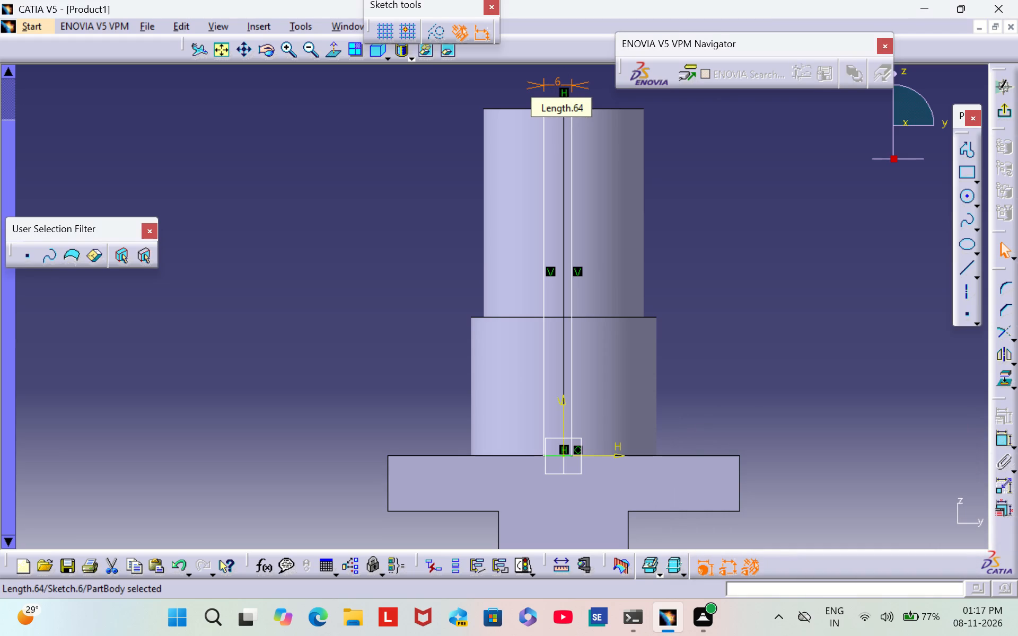
click(787, 339)
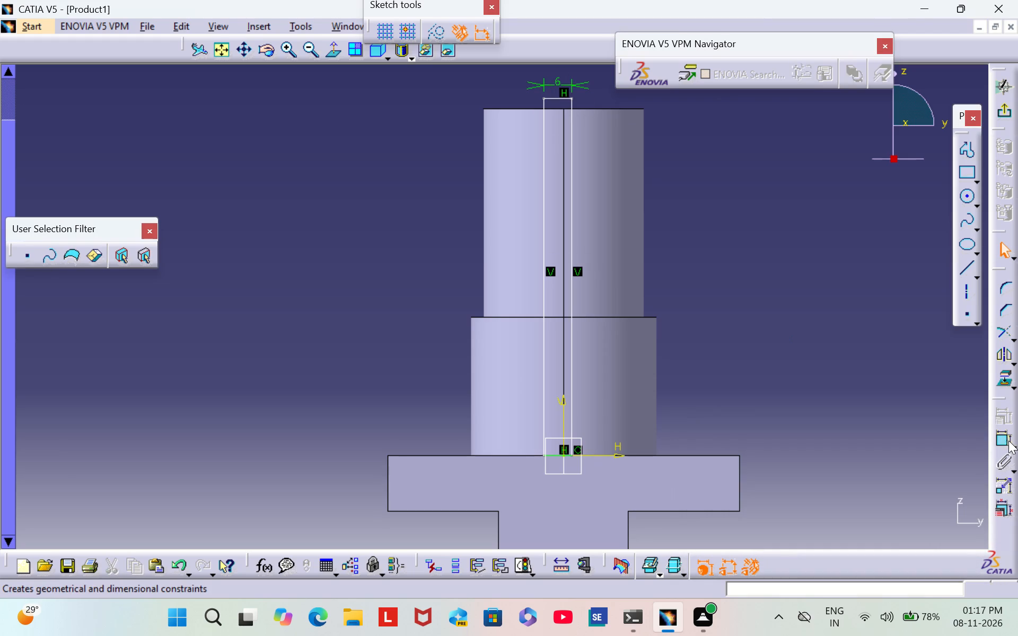
Constrain the new rectangle's two long vertical sides to be symmetric about the sketch's vertical axis.
double_click(1000, 439)
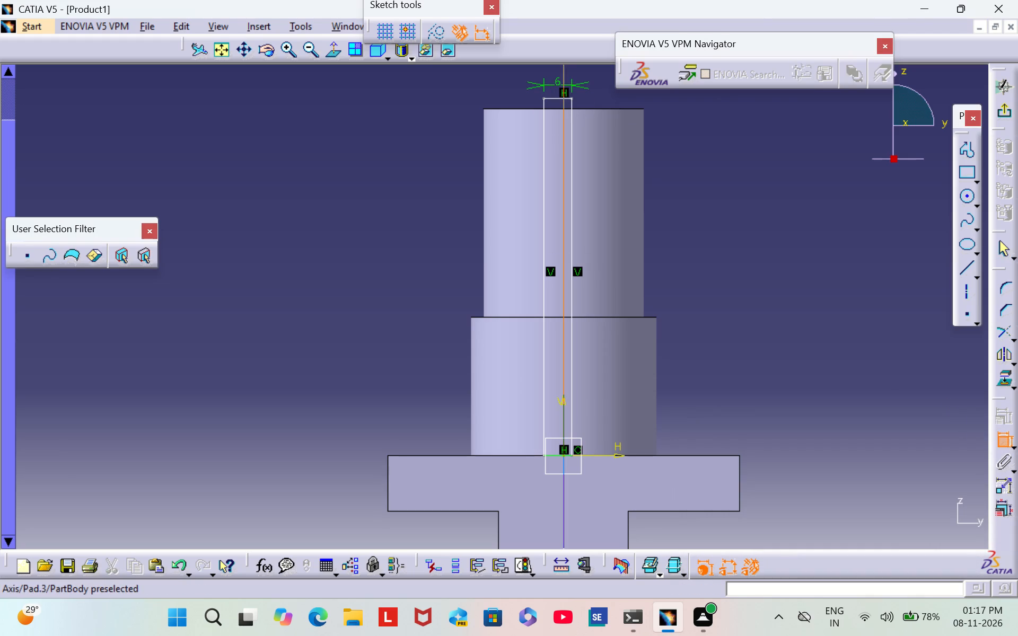
click(541, 271)
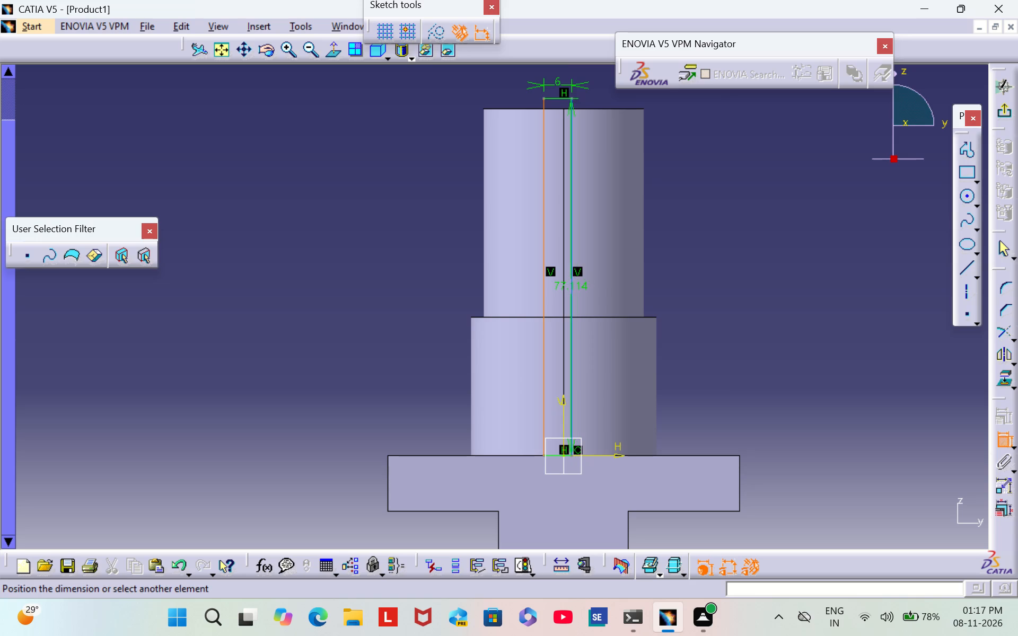
click(571, 289)
right_click(571, 280)
click(639, 510)
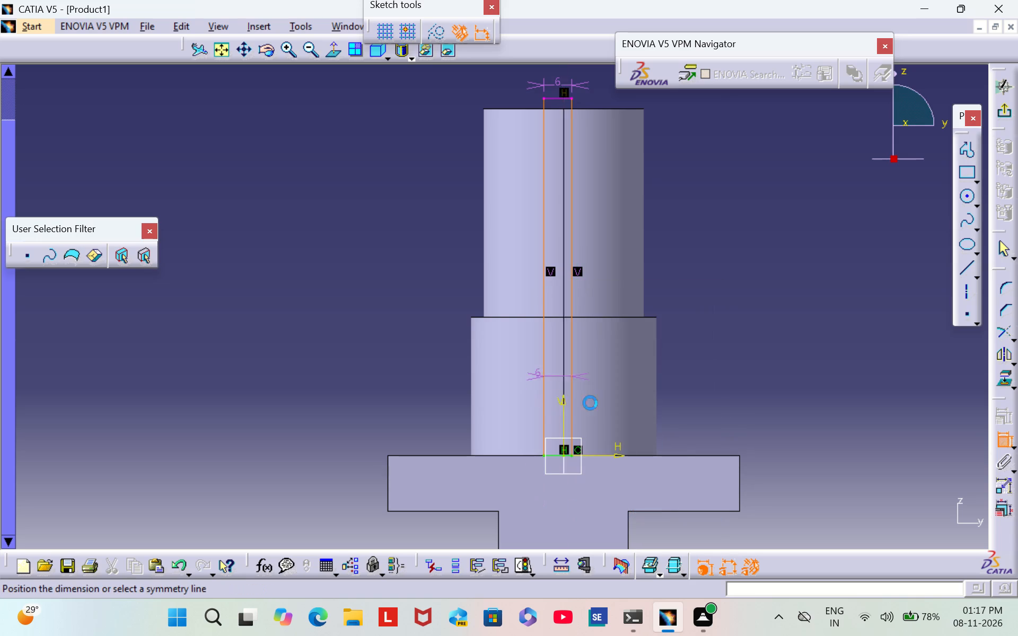
click(561, 419)
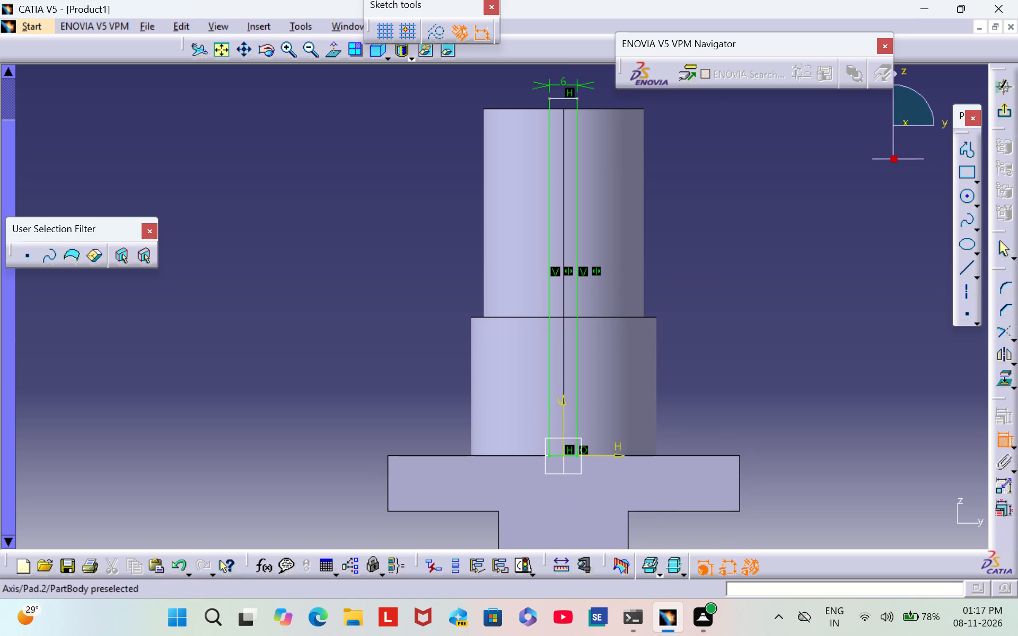
Make the new rectangle's top edge coincident with the taller boss's top edge.
click(559, 99)
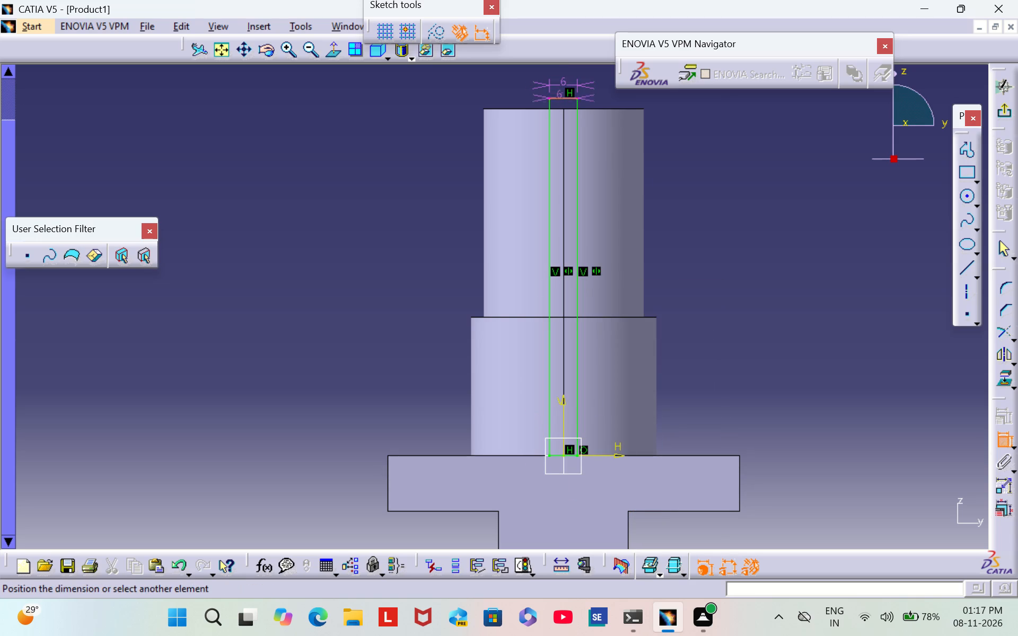
click(608, 109)
right_click(608, 109)
click(680, 285)
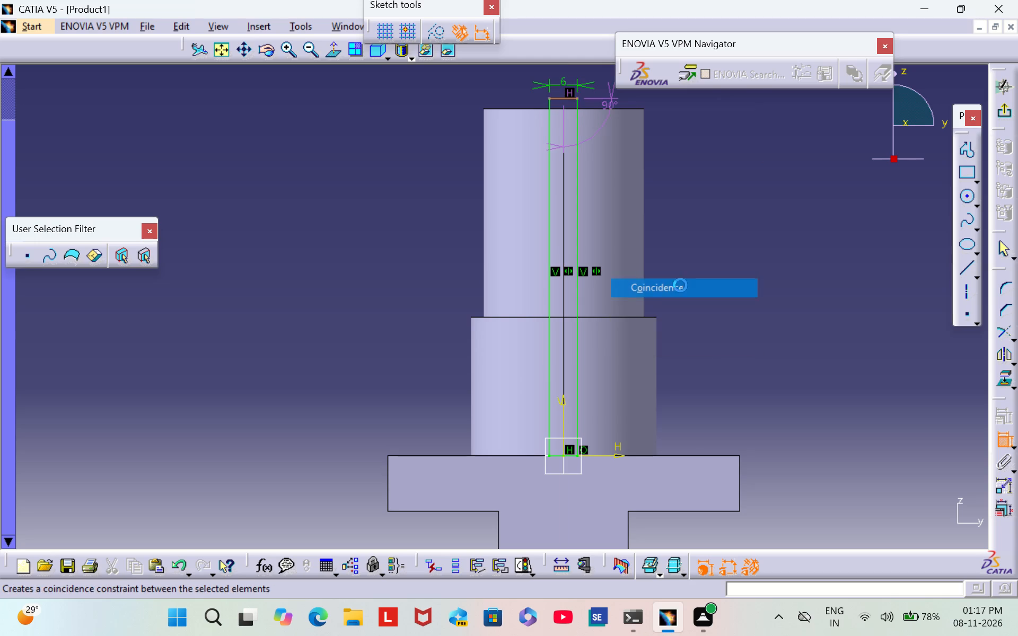
Remove the coincidence constraint from the rectangle's top edge by undoing back to before it was applied.
right_click(580, 95)
click(627, 380)
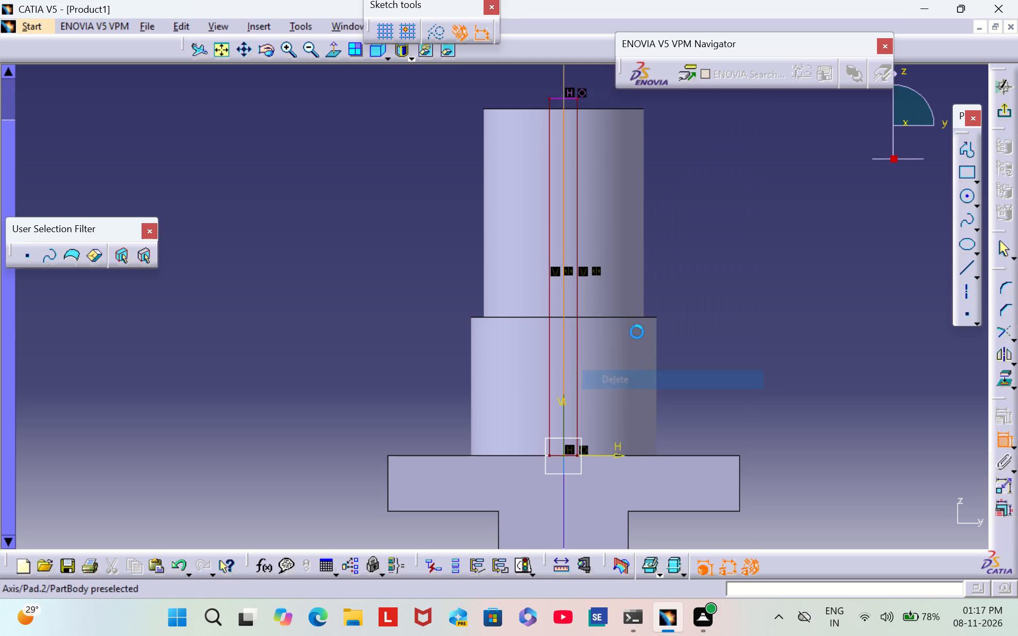
key(Escape)
key(Escape)
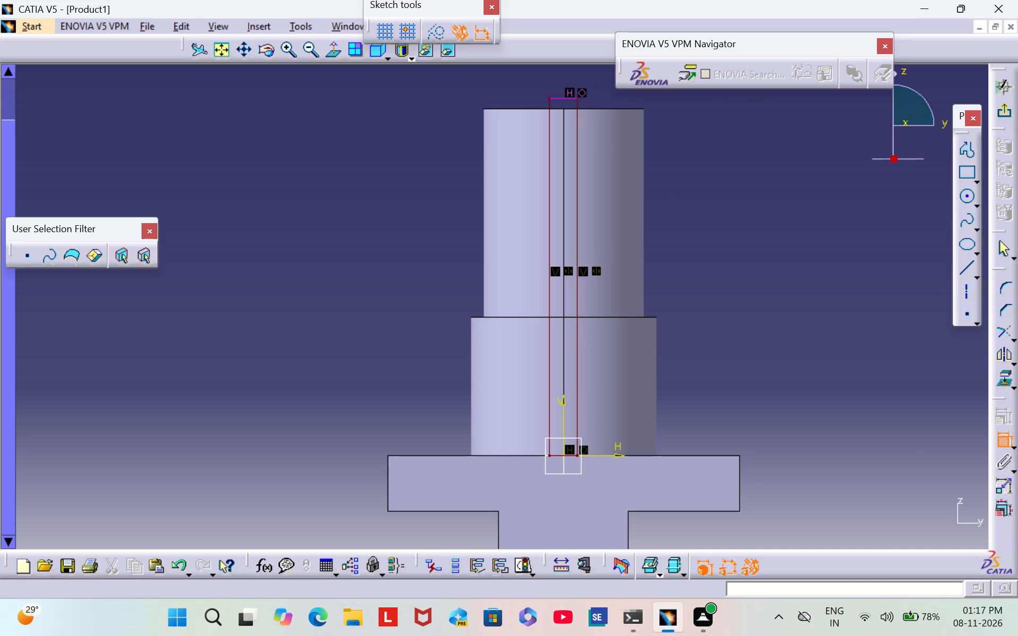
key(ctrl+z)
key(ctrl+z)
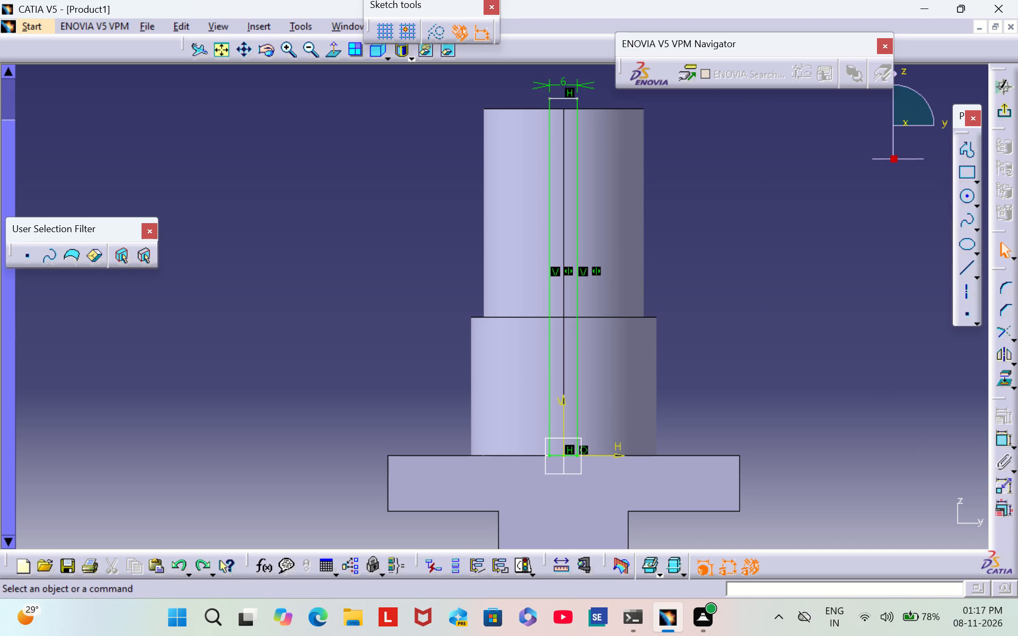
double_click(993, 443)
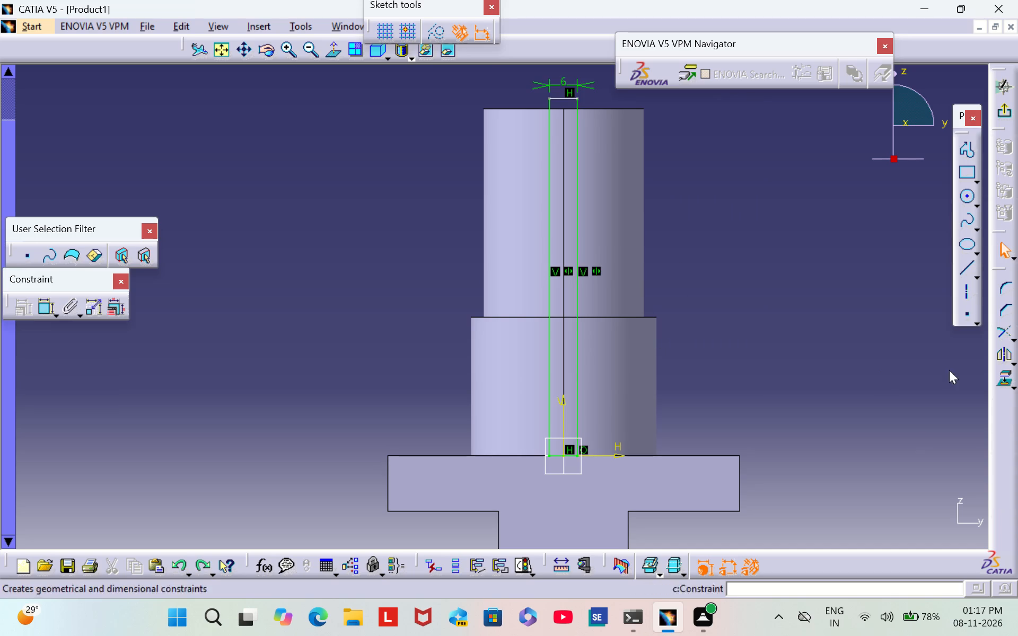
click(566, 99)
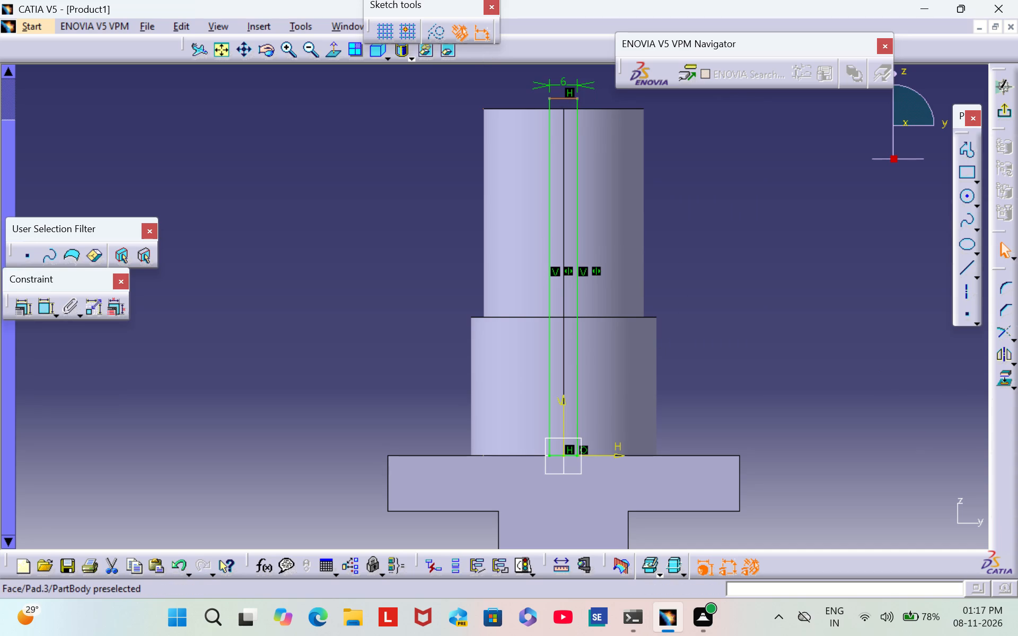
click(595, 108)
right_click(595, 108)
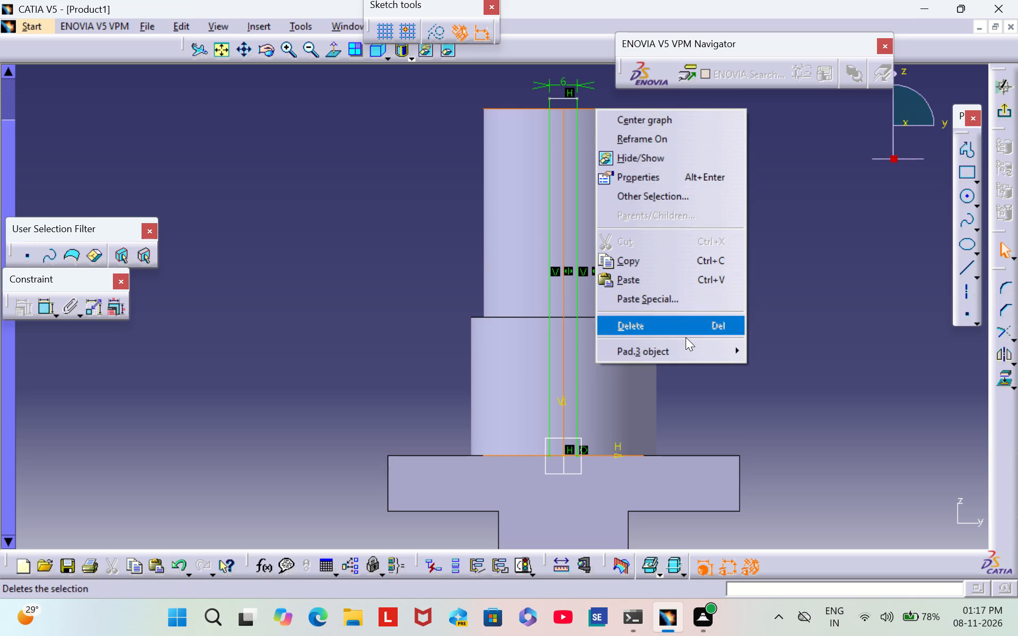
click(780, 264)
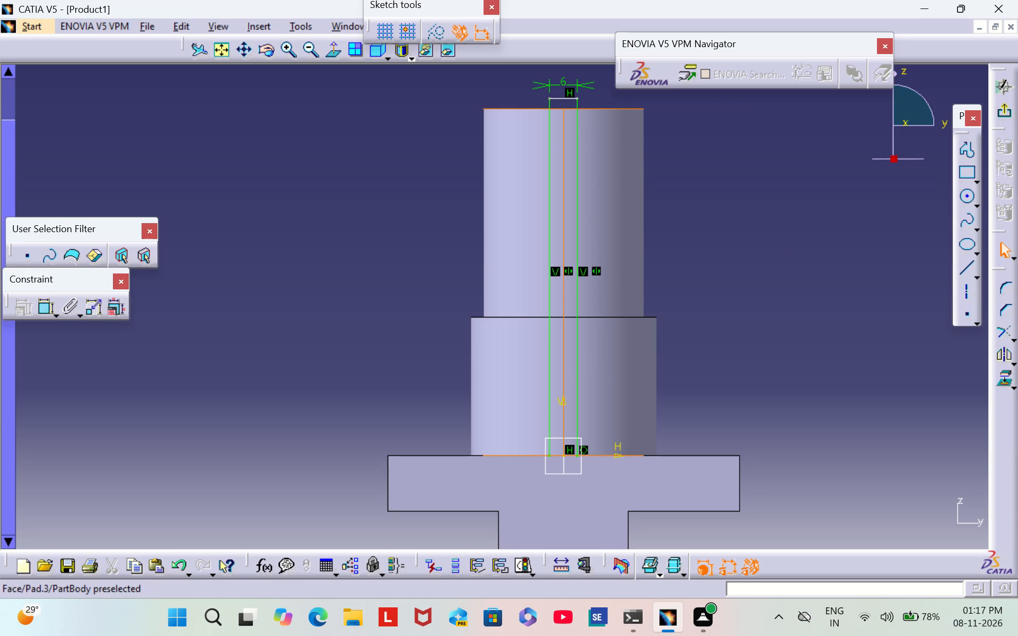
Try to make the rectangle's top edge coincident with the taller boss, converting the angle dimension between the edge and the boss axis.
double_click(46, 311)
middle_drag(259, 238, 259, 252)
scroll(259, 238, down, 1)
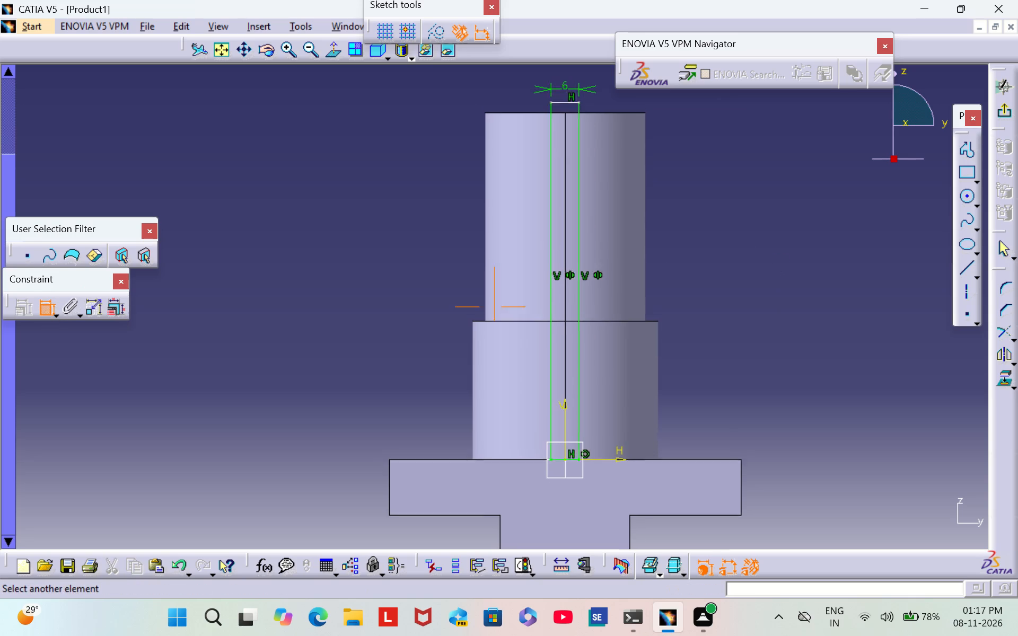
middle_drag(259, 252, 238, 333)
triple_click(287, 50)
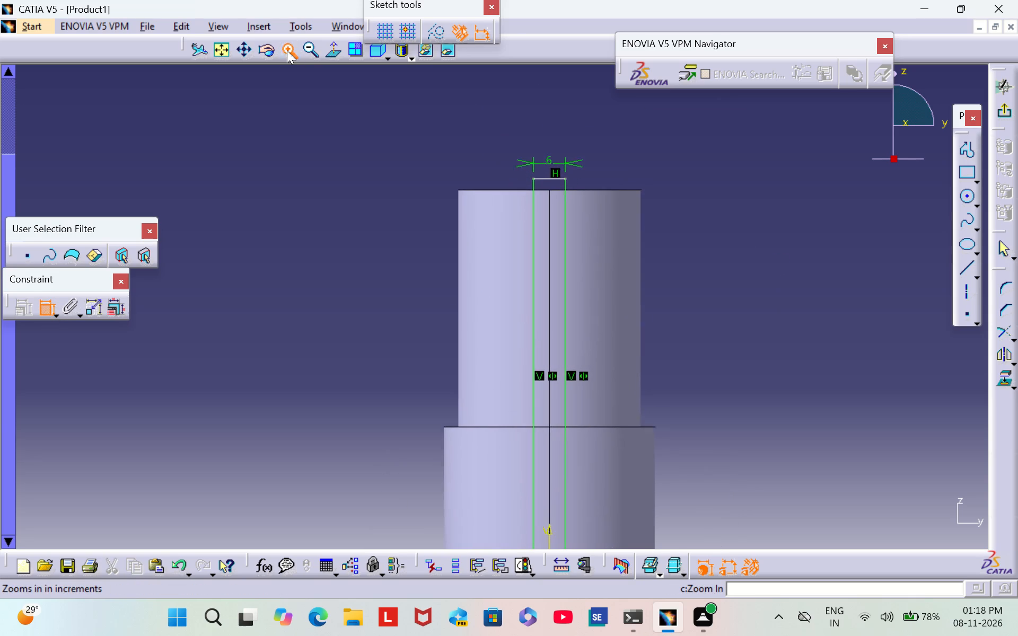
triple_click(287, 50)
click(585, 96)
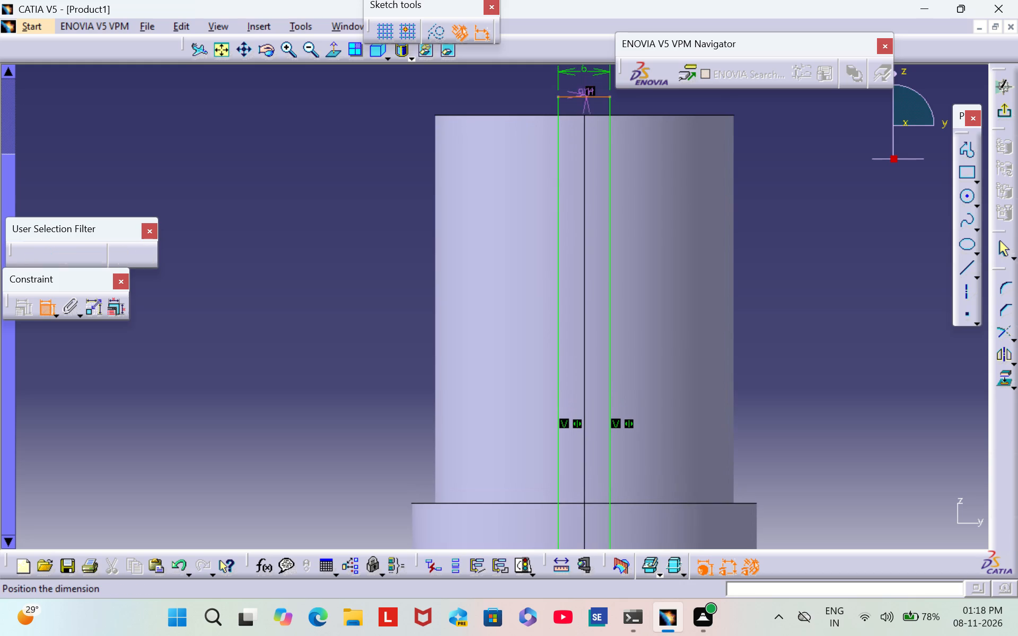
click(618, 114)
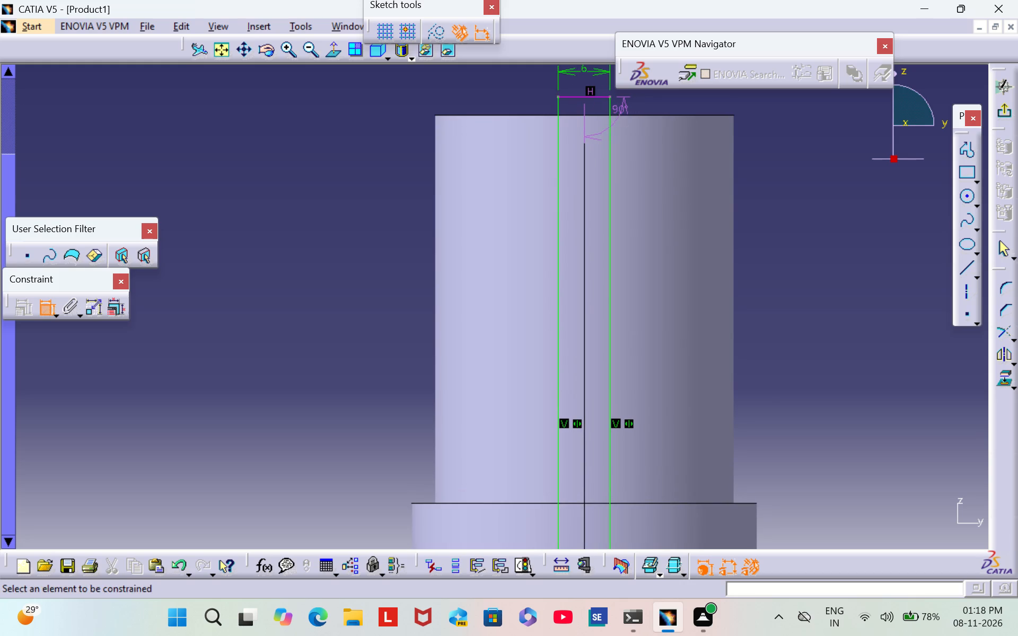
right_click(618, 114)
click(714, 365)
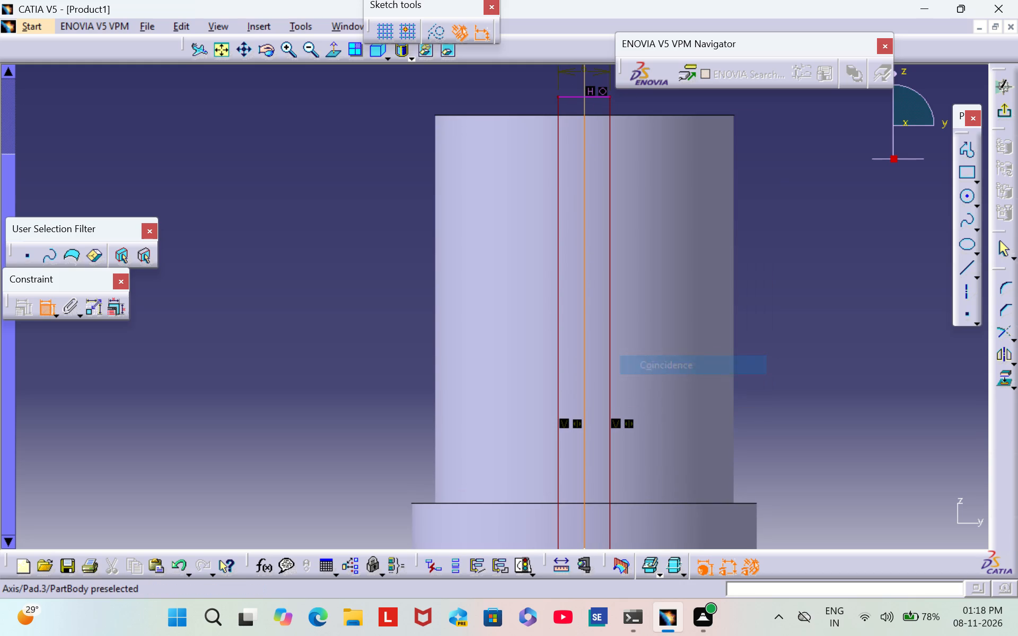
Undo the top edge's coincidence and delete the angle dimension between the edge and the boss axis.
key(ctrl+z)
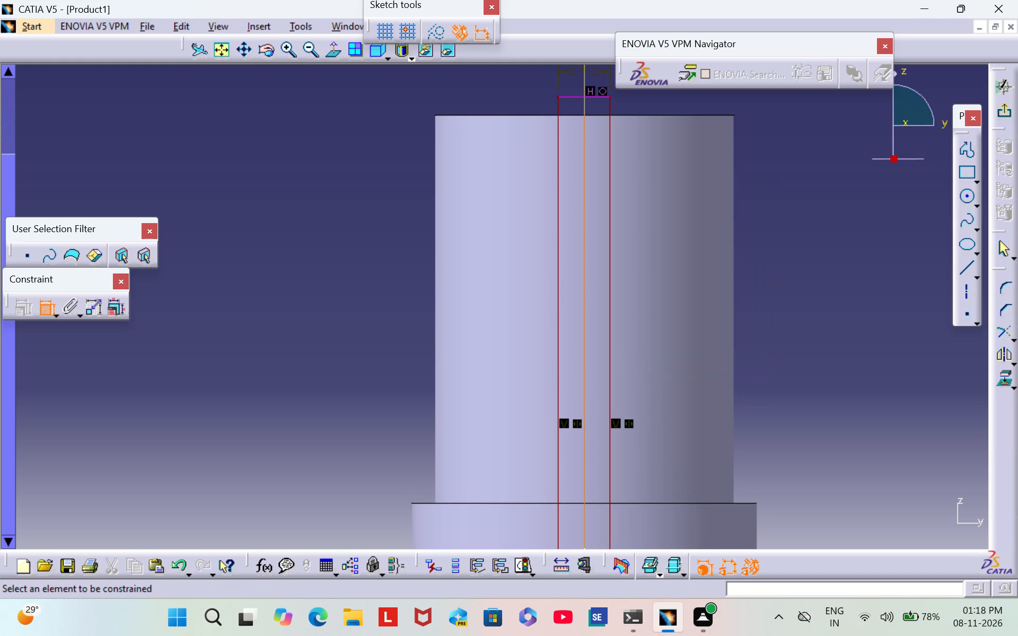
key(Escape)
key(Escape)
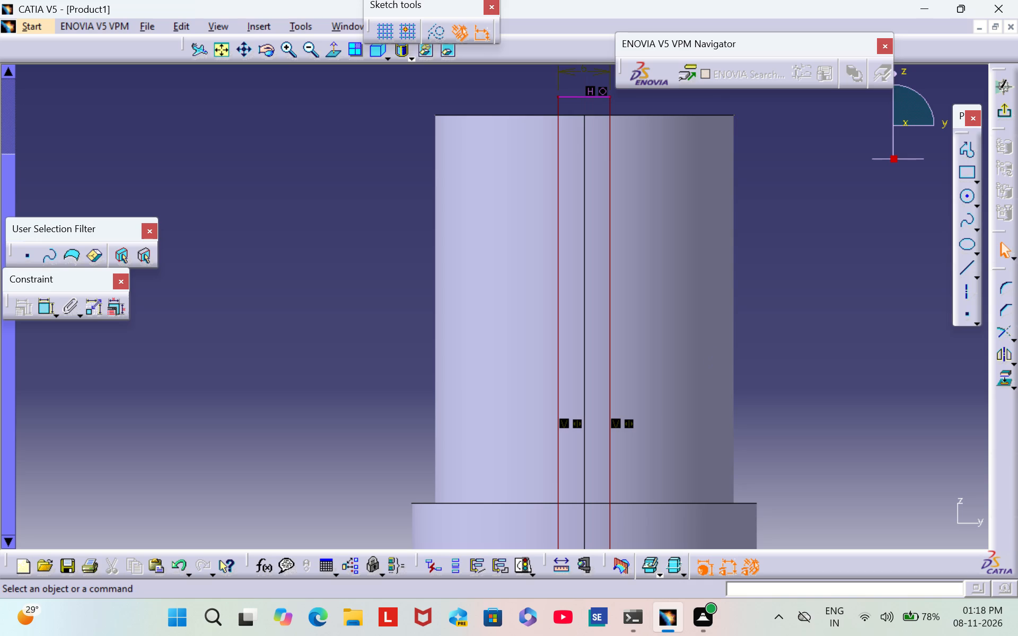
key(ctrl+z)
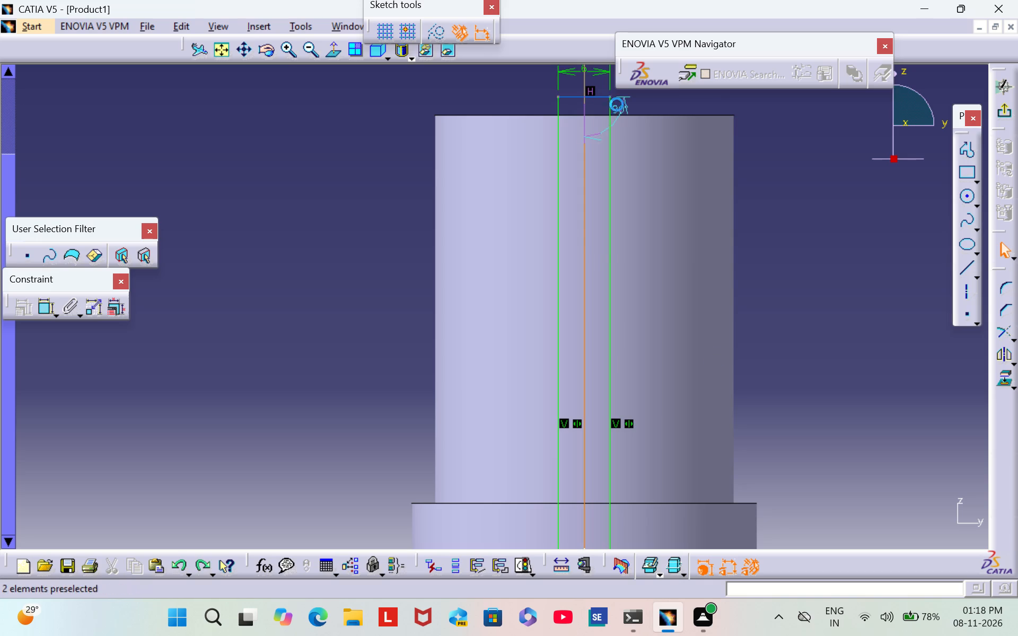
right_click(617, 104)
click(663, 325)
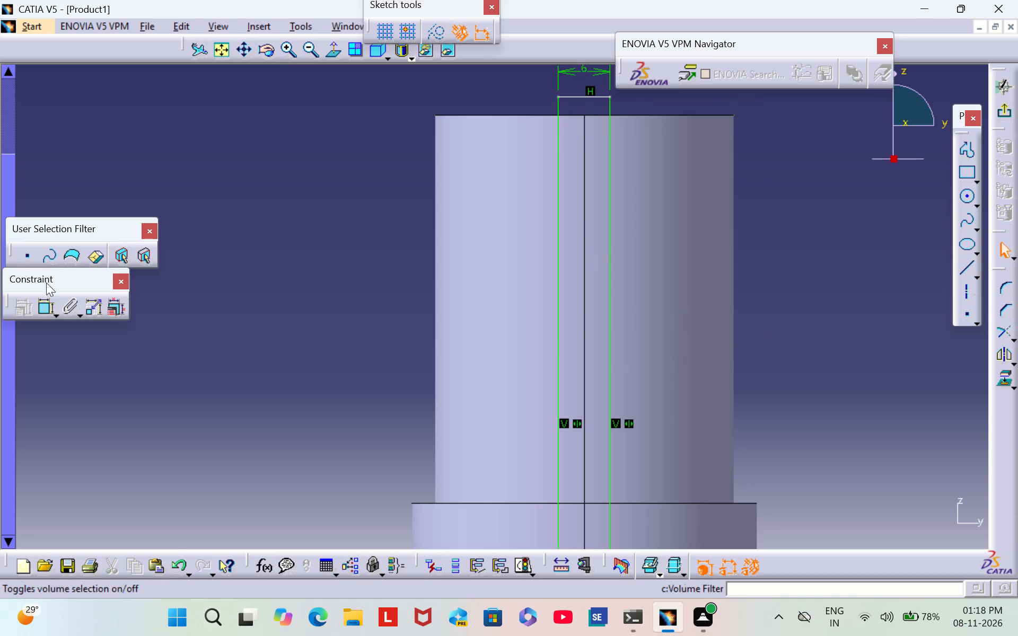
Make the rectangle's top edge coincident with the taller boss's top edge and exit the sketch.
double_click(43, 310)
middle_drag(240, 196, 191, 314)
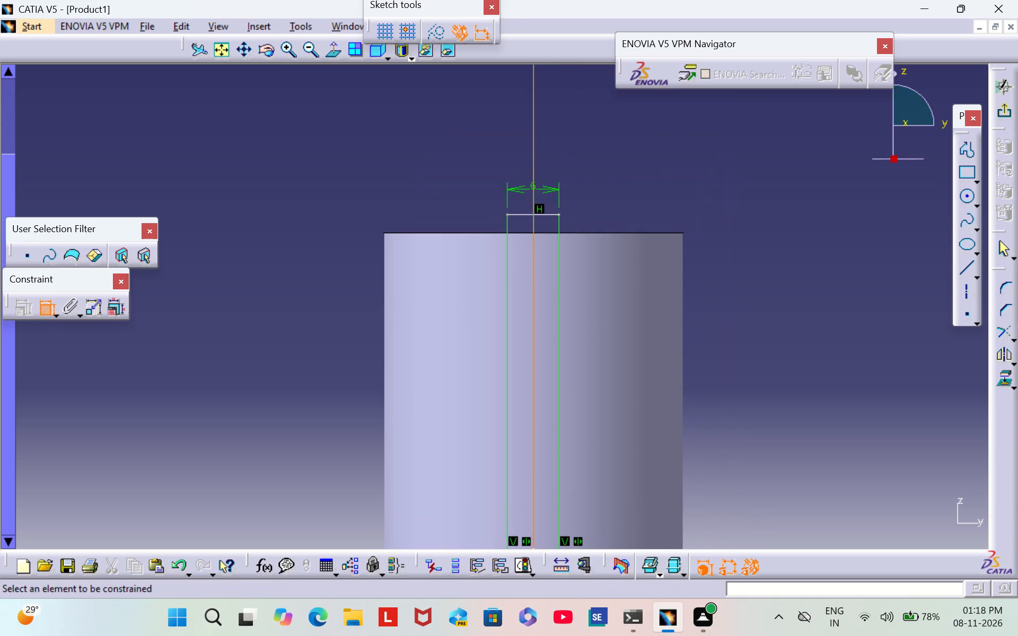
click(441, 234)
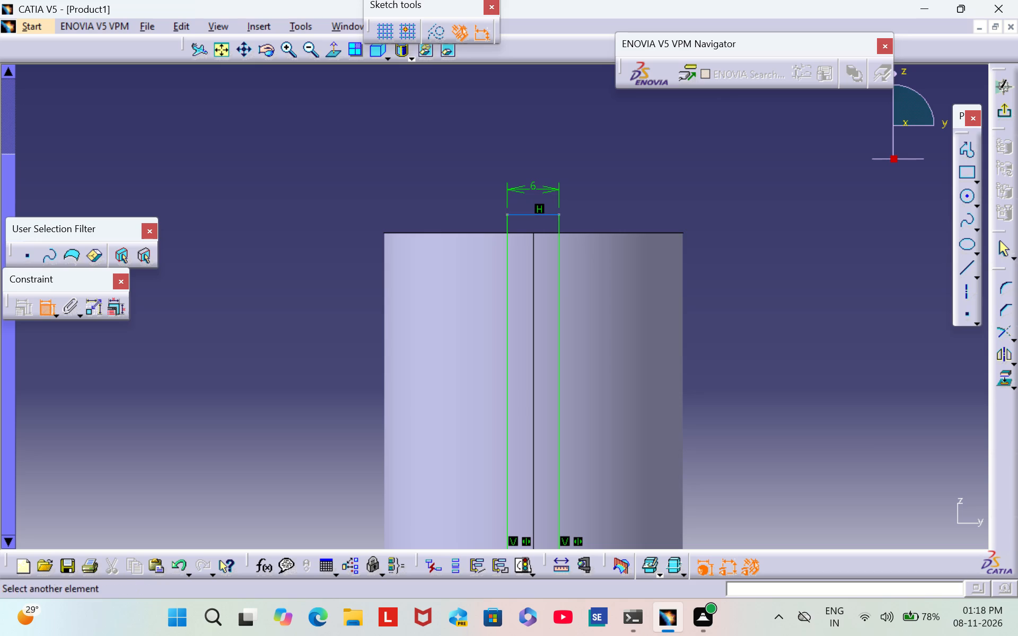
click(522, 217)
right_click(522, 217)
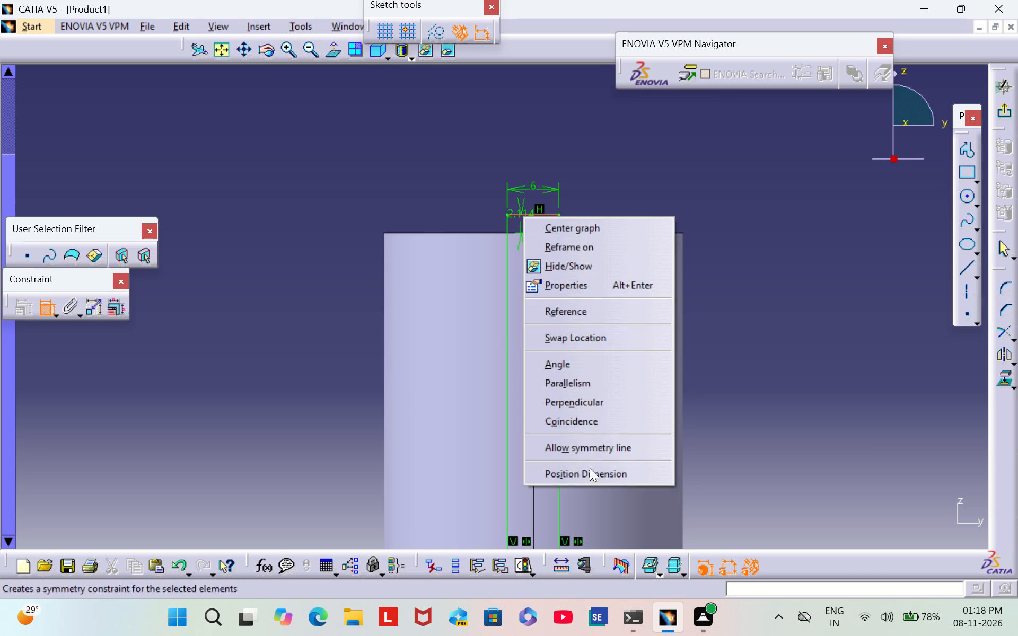
click(589, 426)
scroll(742, 459, down, 1)
middle_click(742, 459)
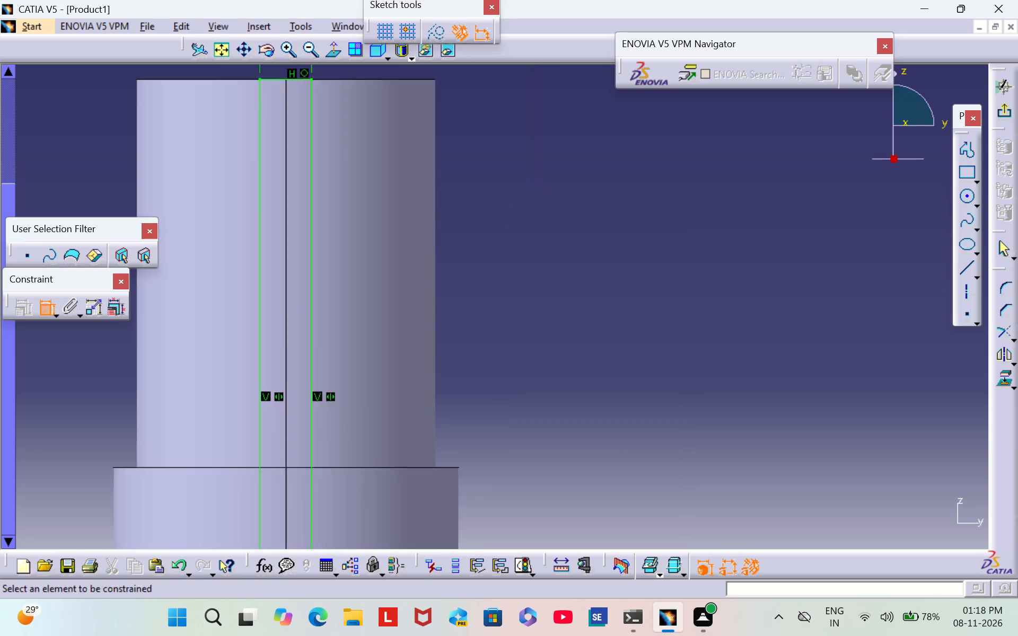
middle_click(742, 458)
middle_drag(745, 439, 778, 246)
click(998, 109)
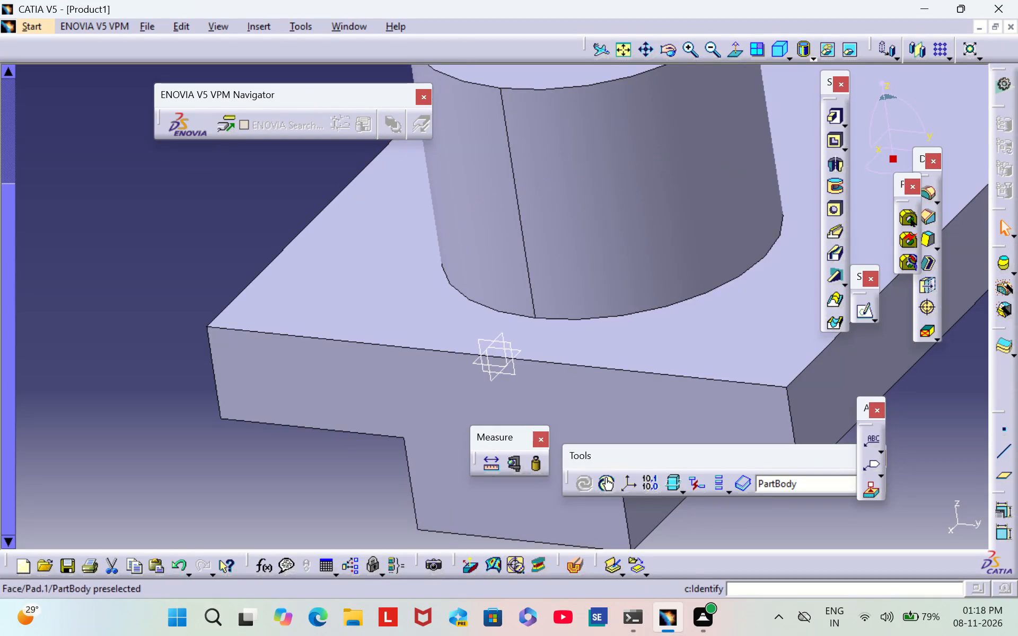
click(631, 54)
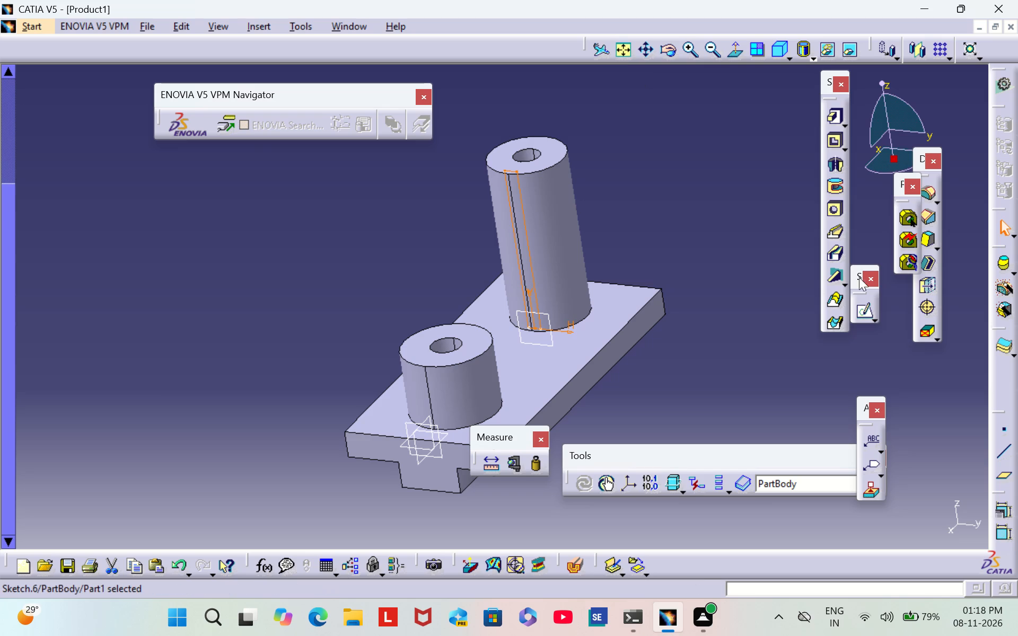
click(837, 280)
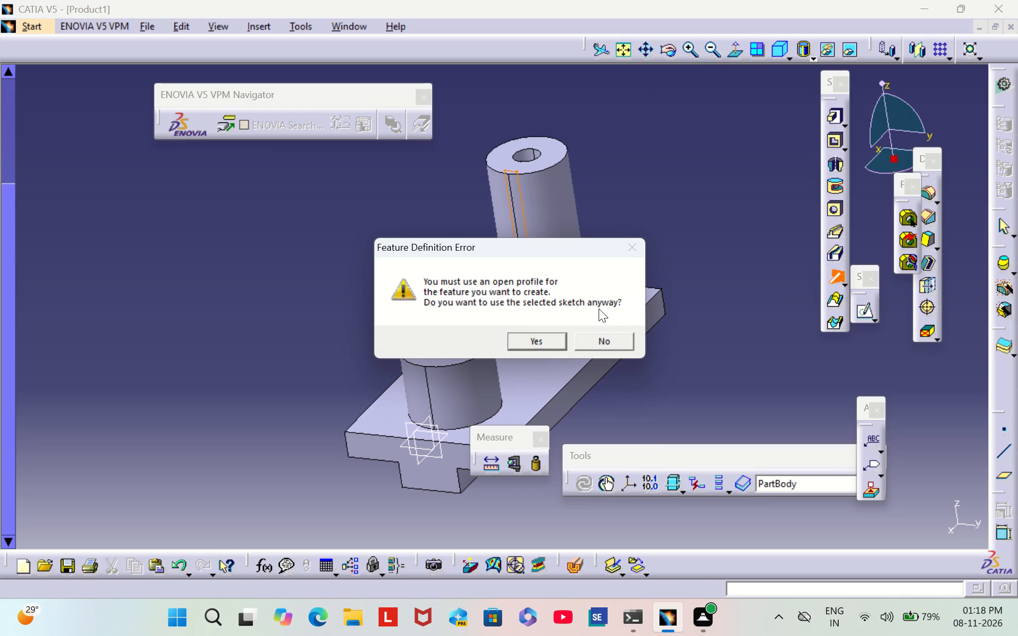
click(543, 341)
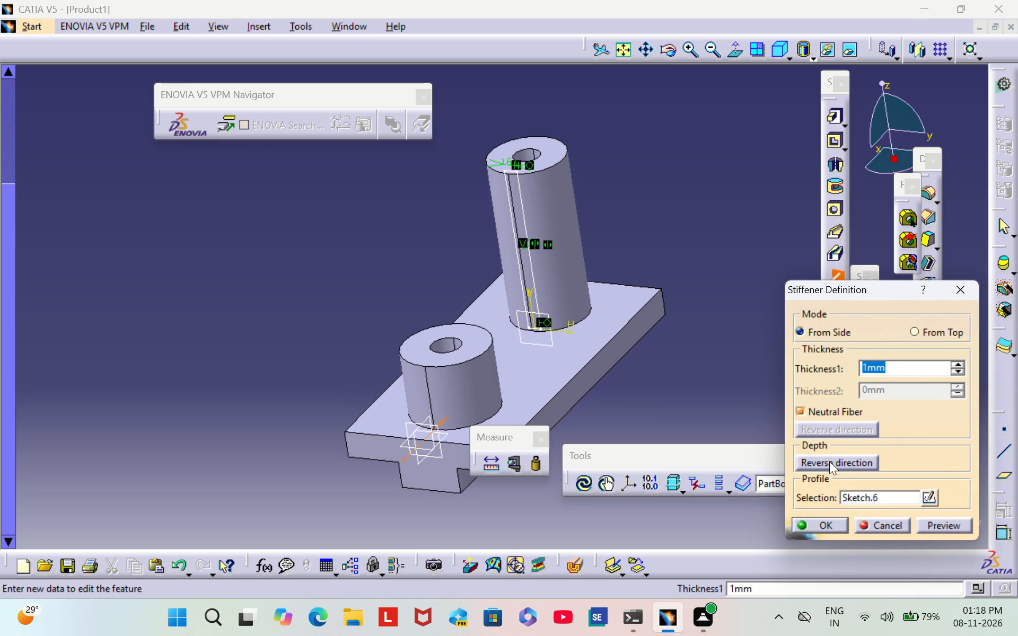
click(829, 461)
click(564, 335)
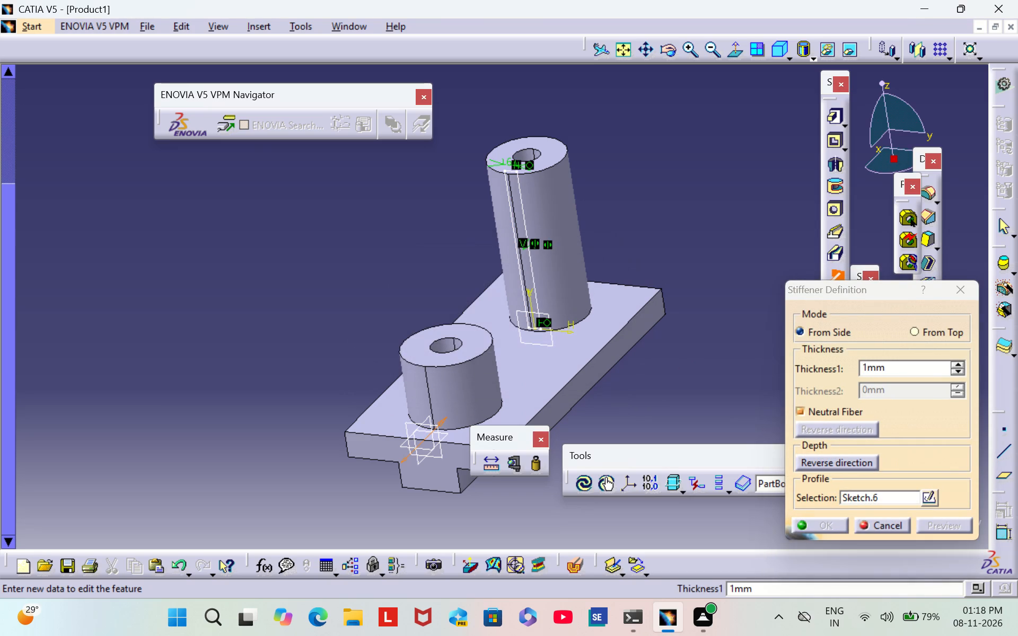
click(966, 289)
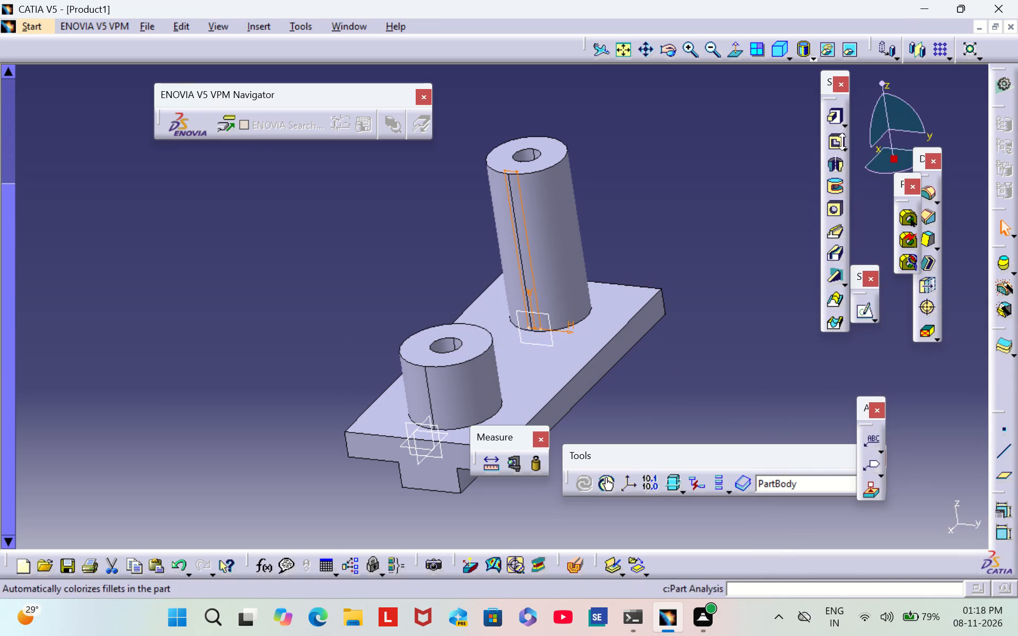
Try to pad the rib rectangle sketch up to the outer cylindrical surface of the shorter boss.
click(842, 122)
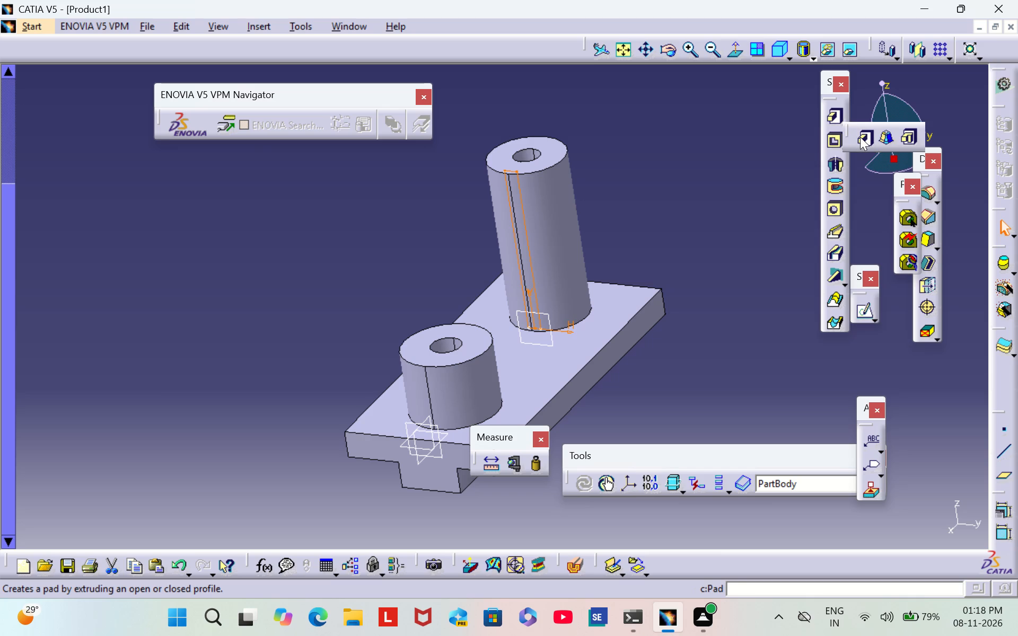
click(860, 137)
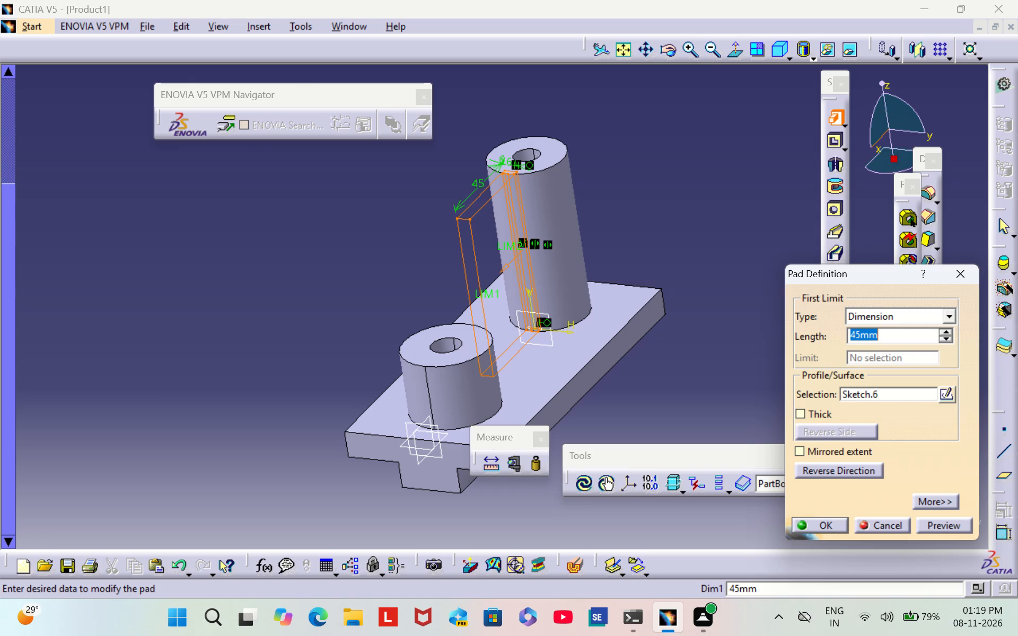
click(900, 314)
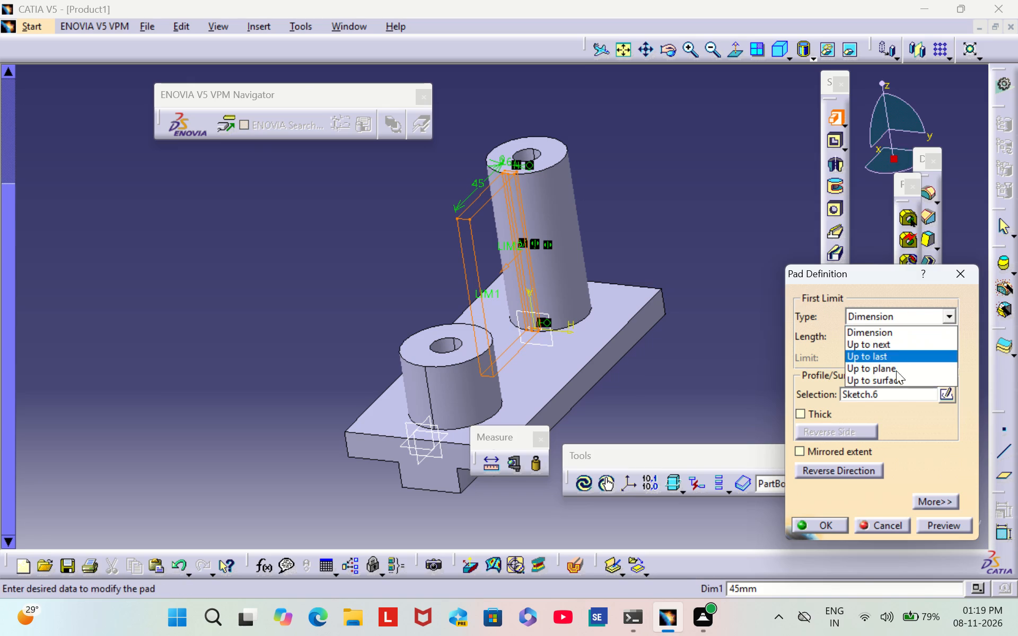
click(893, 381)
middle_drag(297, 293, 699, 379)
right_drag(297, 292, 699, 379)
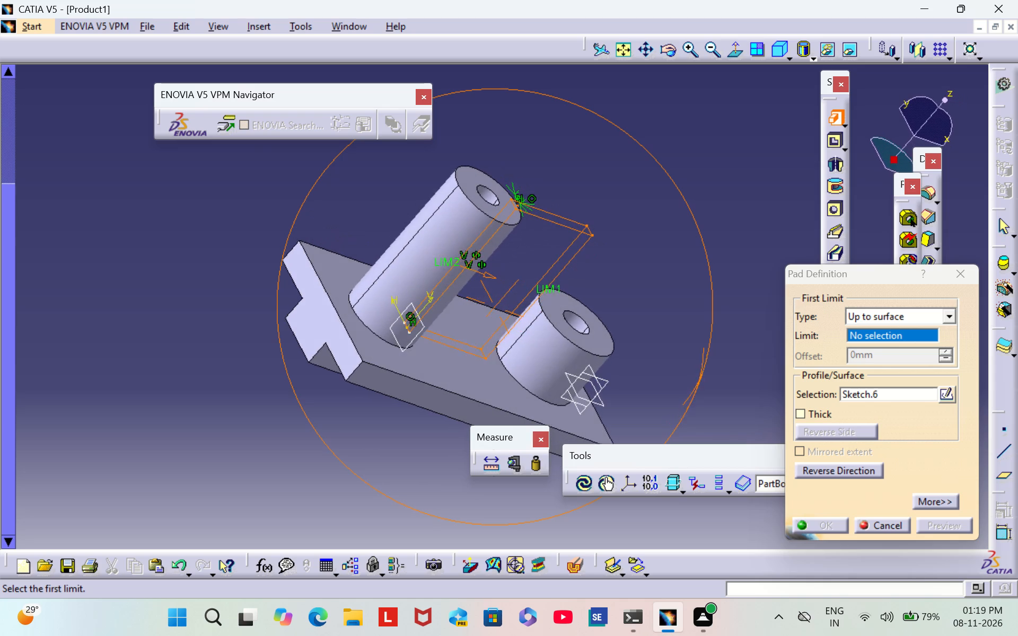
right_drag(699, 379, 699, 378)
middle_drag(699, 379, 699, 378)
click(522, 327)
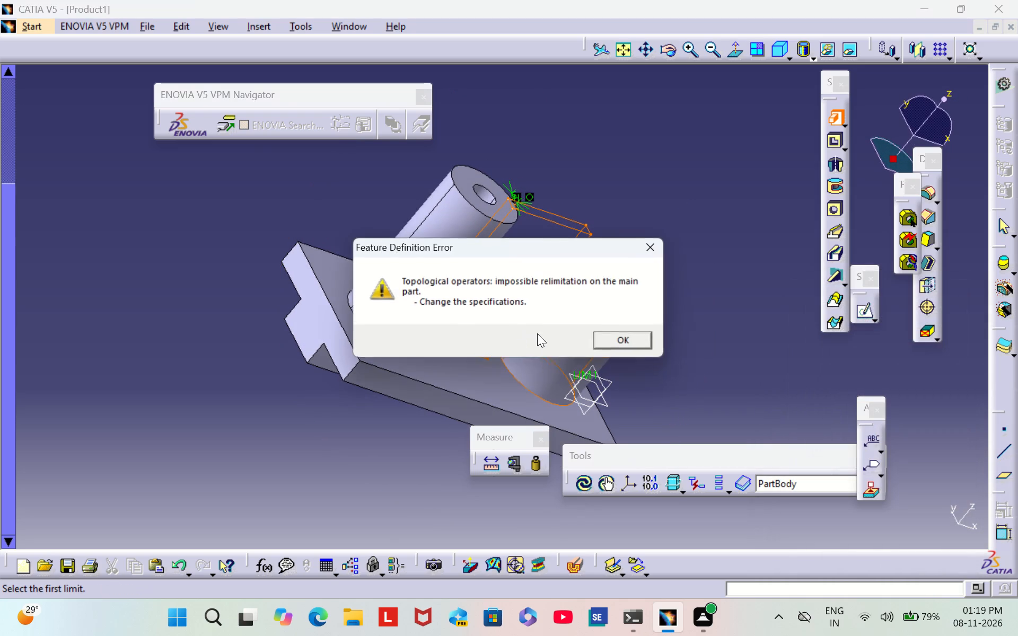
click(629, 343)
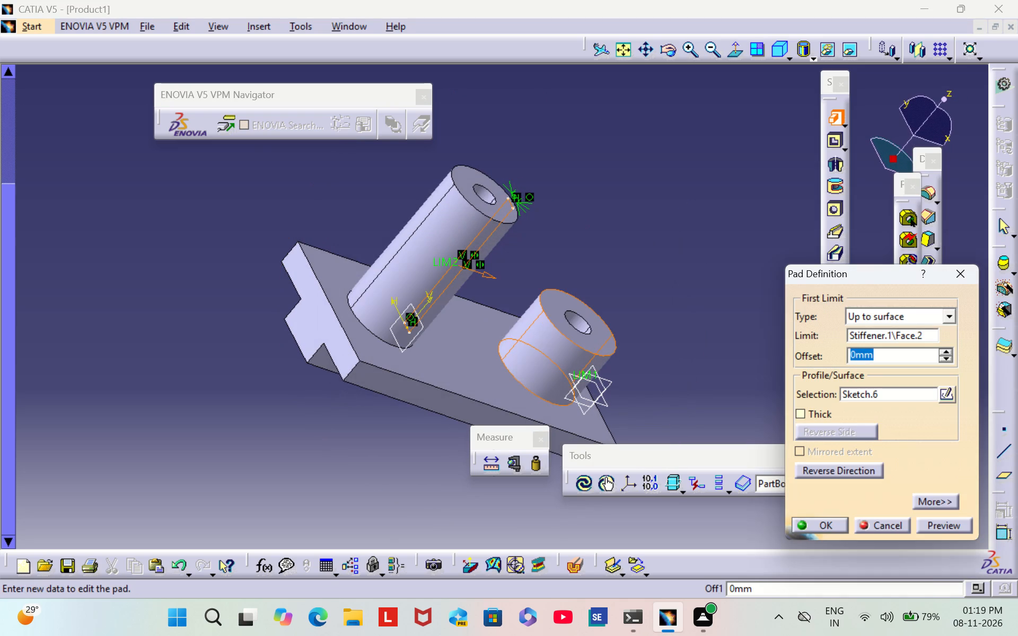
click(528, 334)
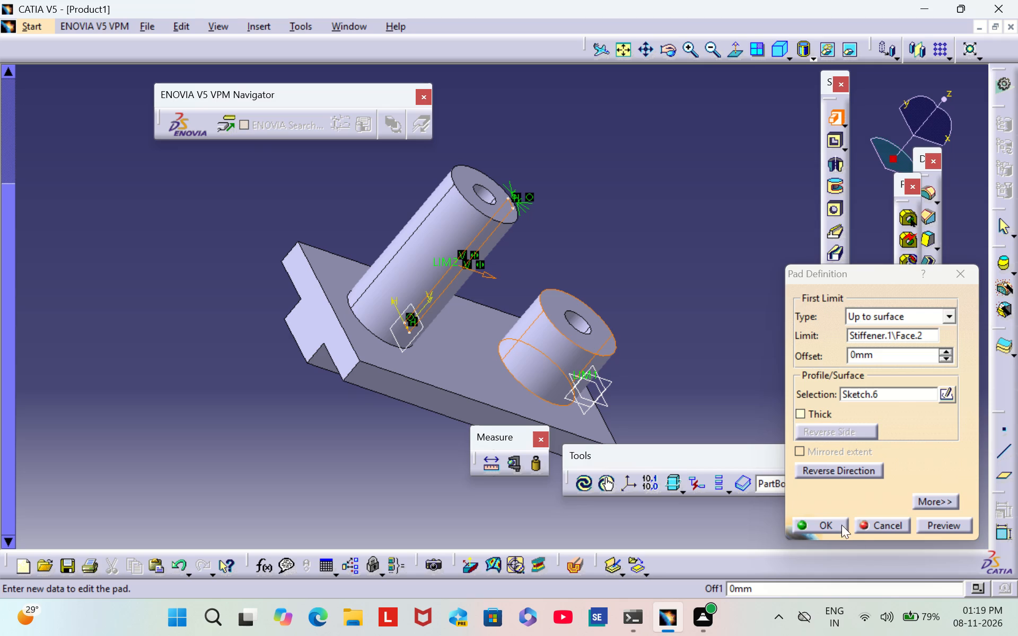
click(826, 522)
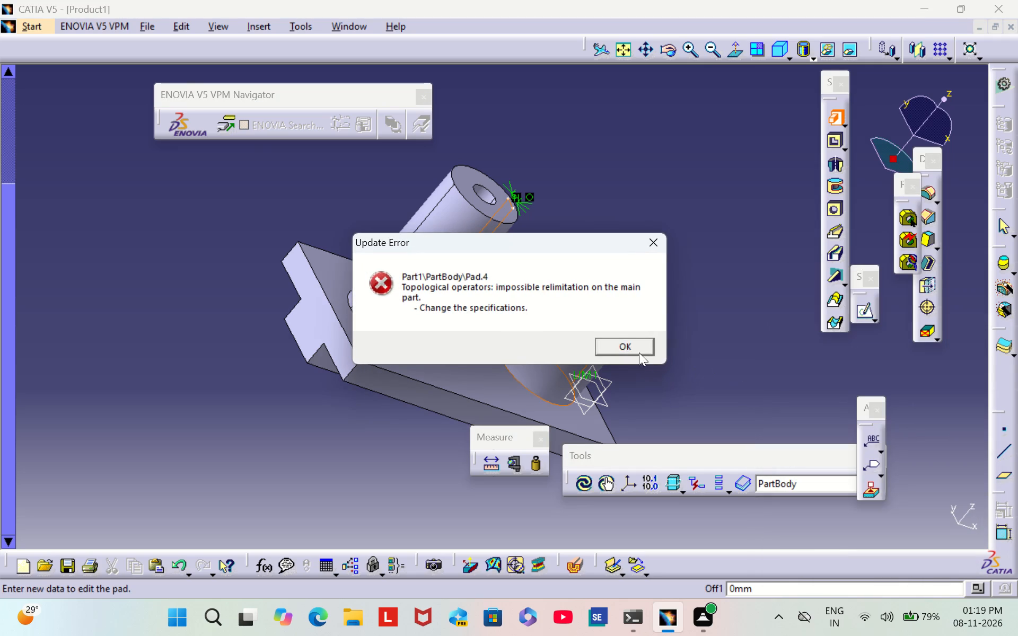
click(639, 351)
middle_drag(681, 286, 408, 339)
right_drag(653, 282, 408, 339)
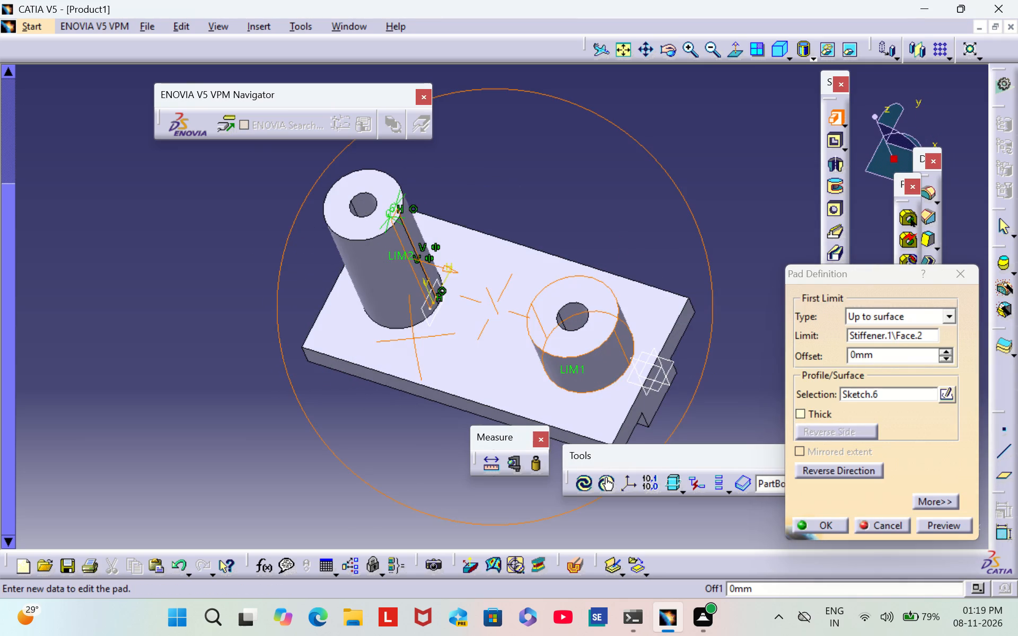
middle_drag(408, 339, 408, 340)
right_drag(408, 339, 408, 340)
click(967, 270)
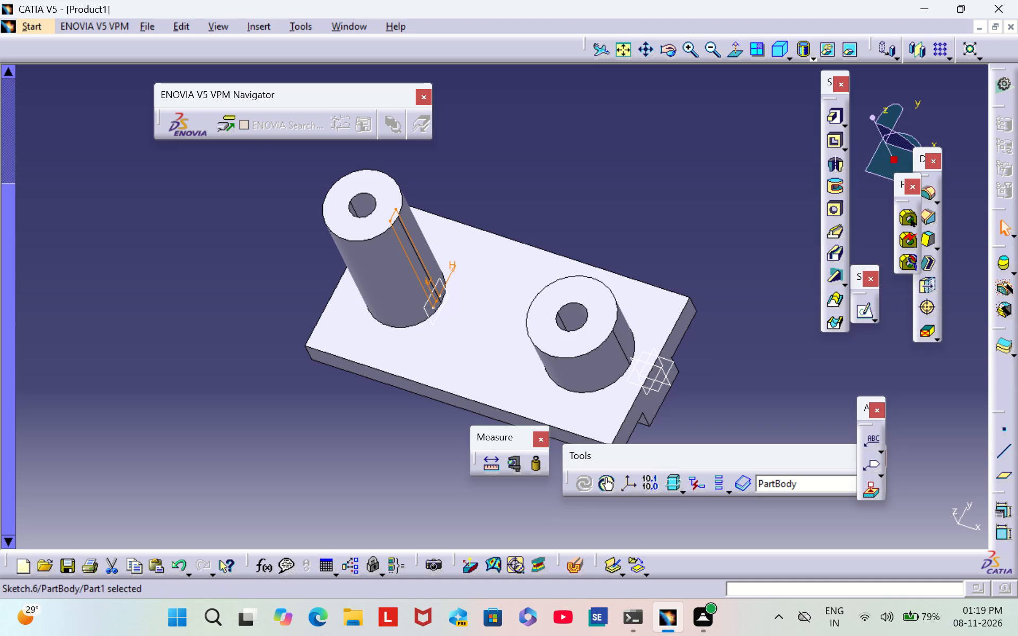
Reopen the rib rectangle sketch at the taller boss for editing.
middle_drag(220, 405, 311, 309)
right_drag(223, 399, 311, 309)
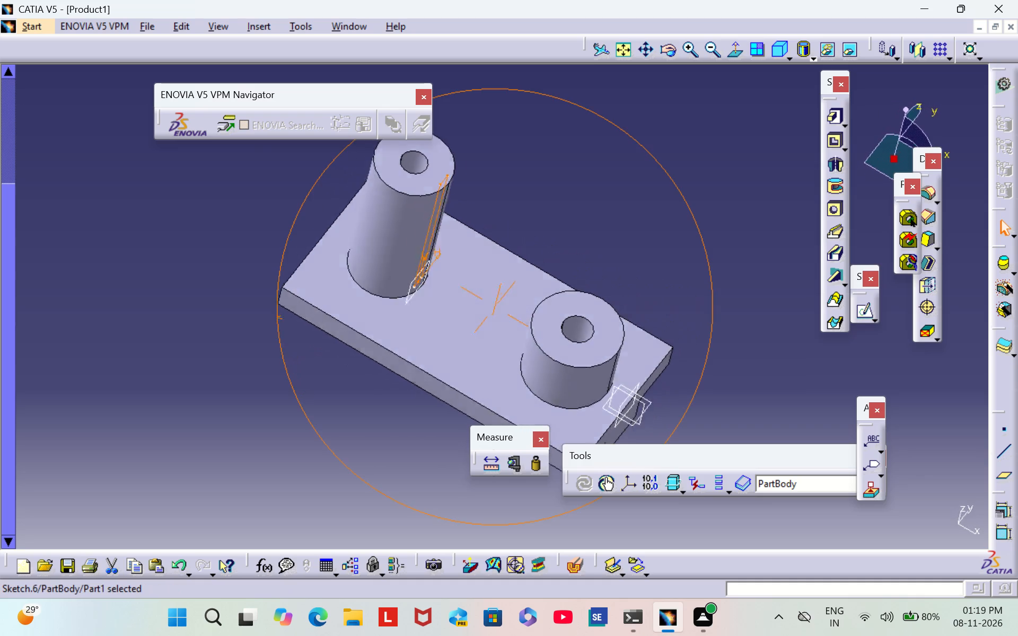
right_drag(311, 309, 295, 269)
middle_drag(311, 309, 295, 269)
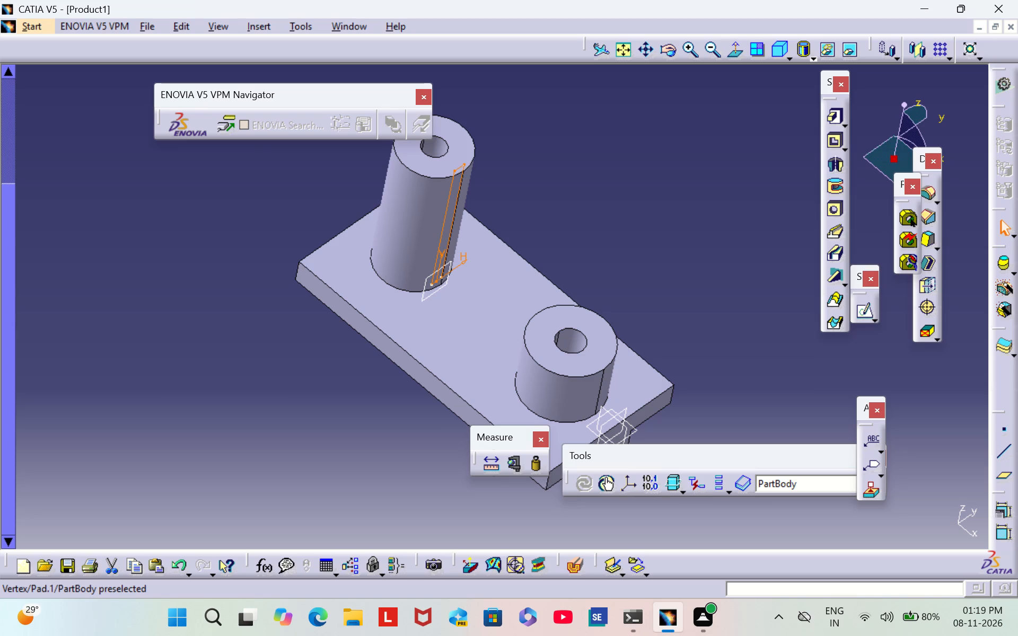
triple_click(689, 51)
triple_click(689, 51)
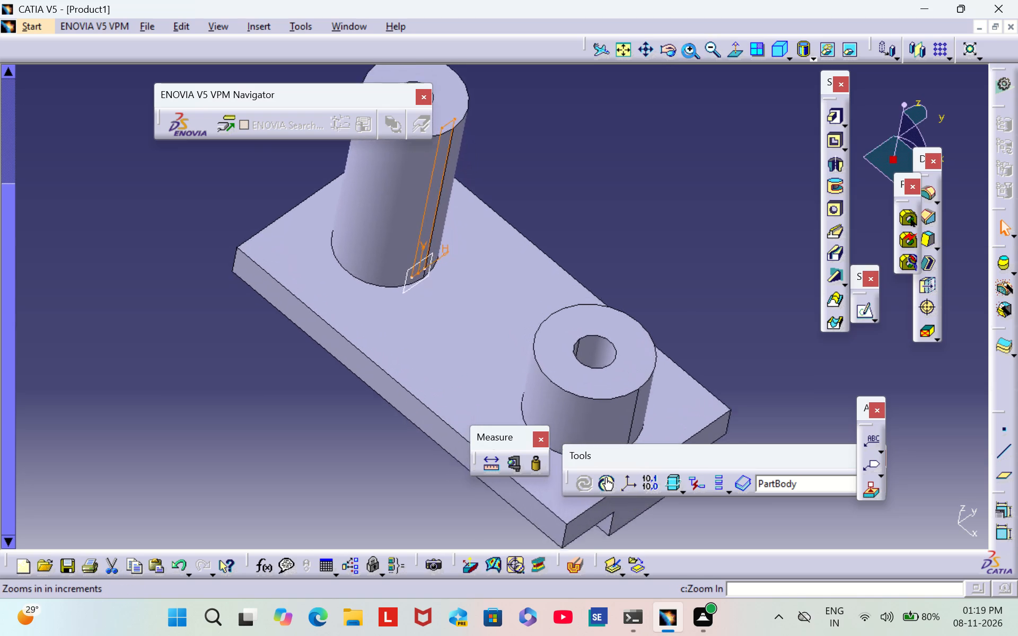
triple_click(689, 51)
click(689, 51)
scroll(574, 210, down, 1)
middle_drag(564, 218, 599, 206)
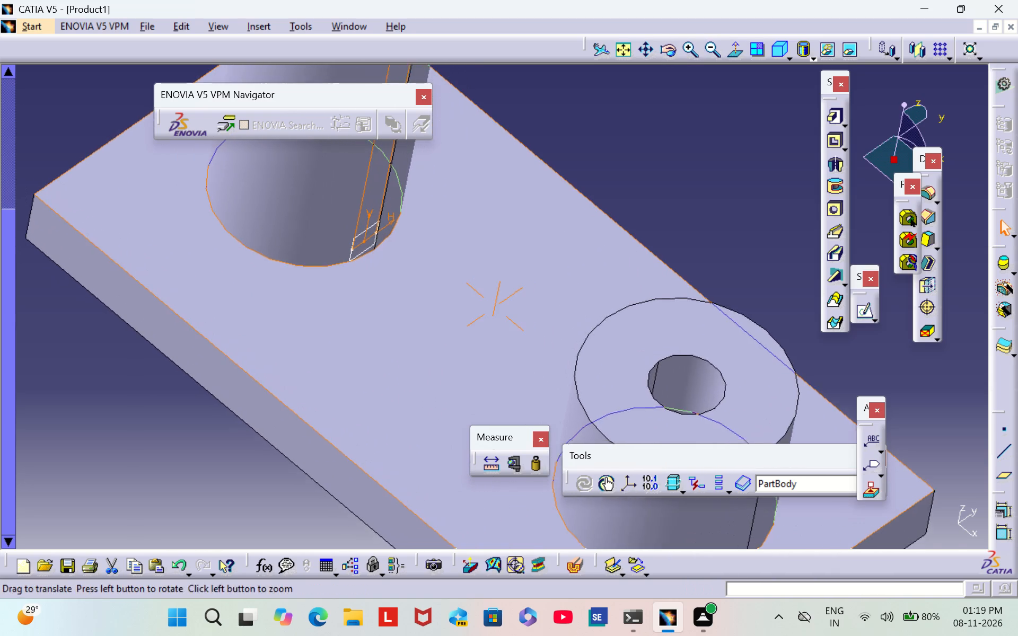
middle_drag(599, 206, 662, 185)
click(717, 122)
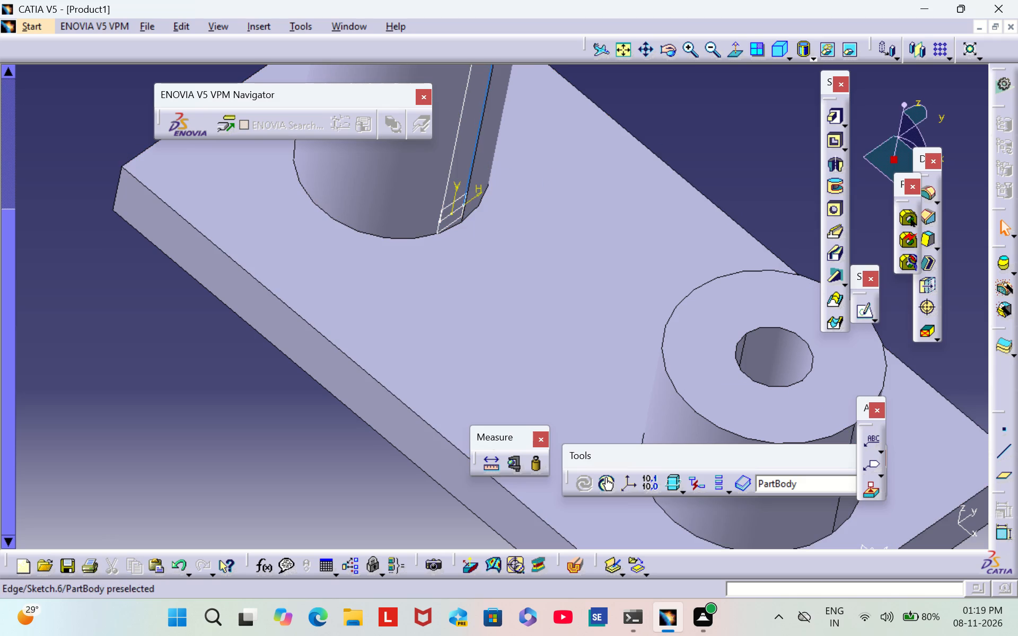
click(470, 169)
click(862, 314)
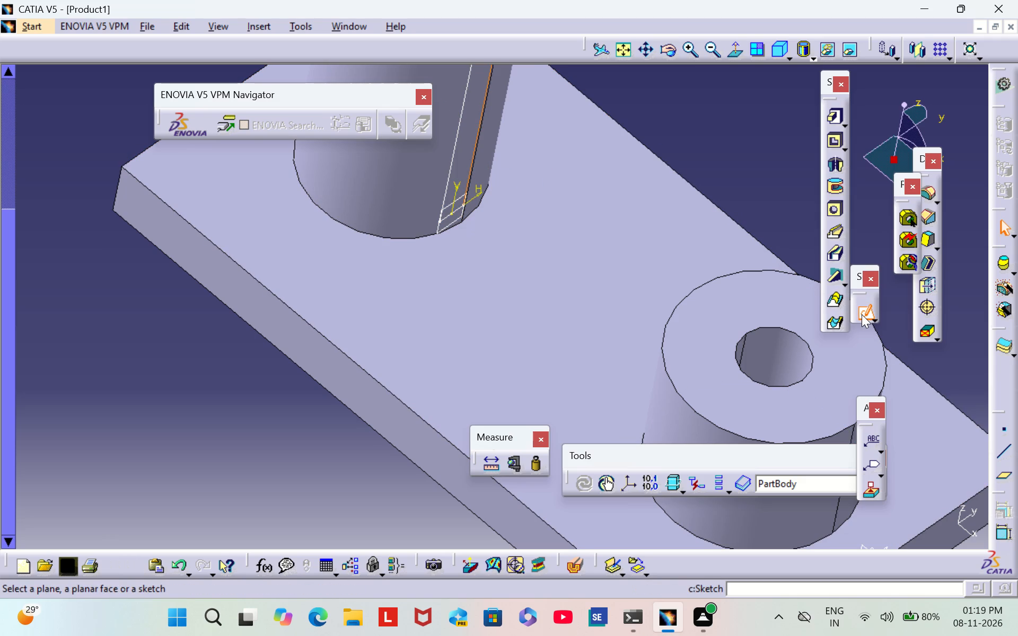
click(457, 130)
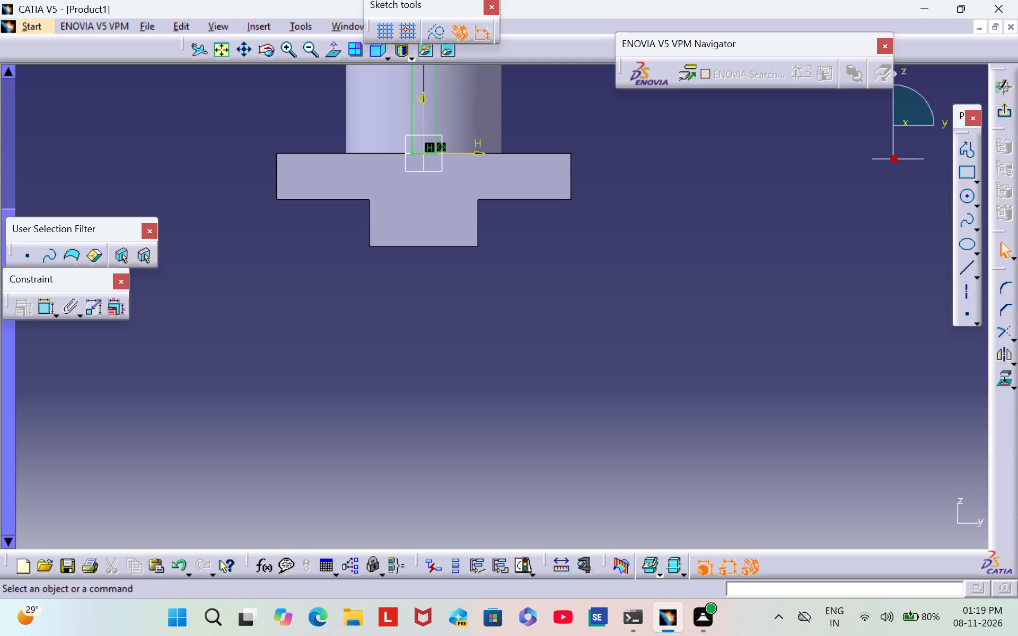
triple_click(288, 54)
triple_click(288, 54)
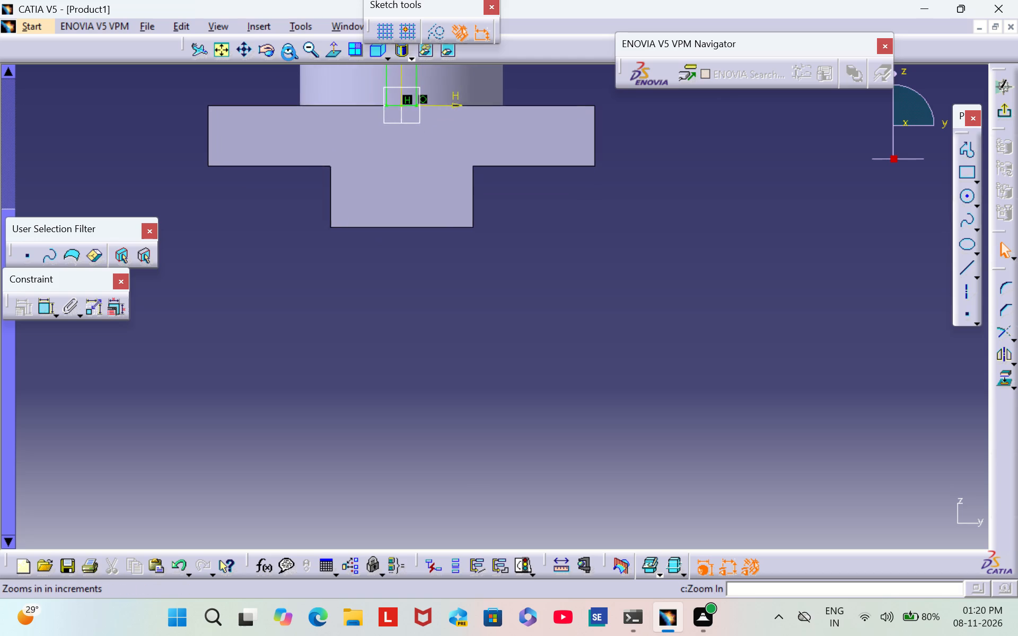
middle_drag(435, 162, 533, 317)
scroll(450, 194, up, 1)
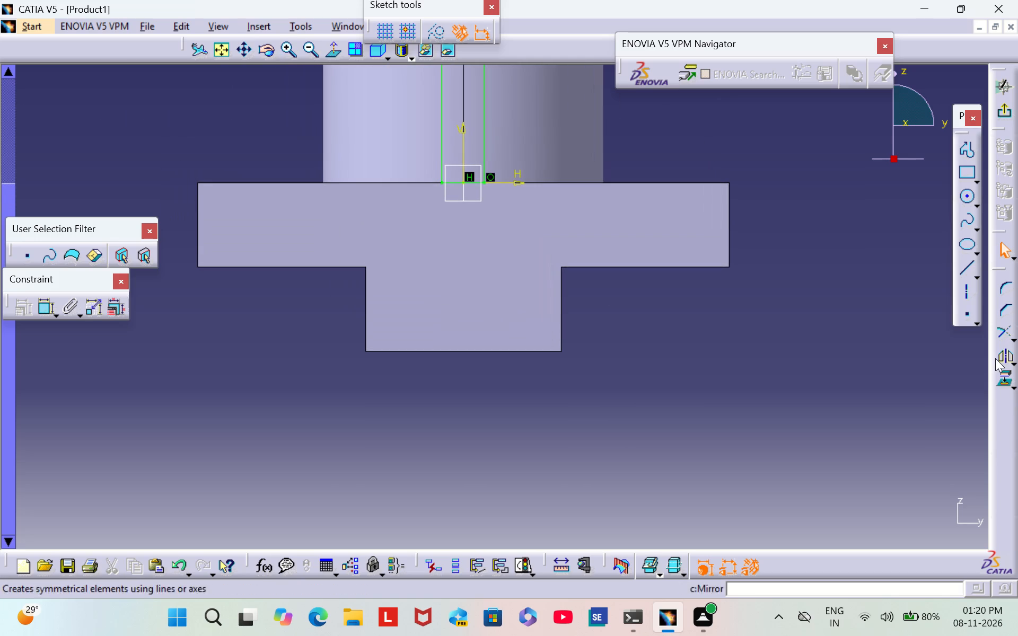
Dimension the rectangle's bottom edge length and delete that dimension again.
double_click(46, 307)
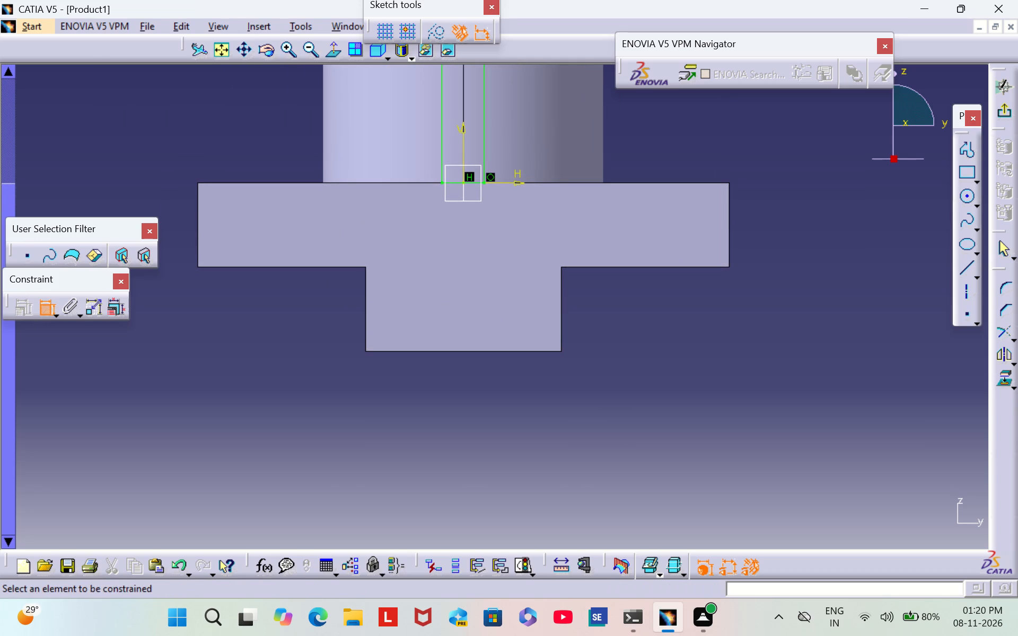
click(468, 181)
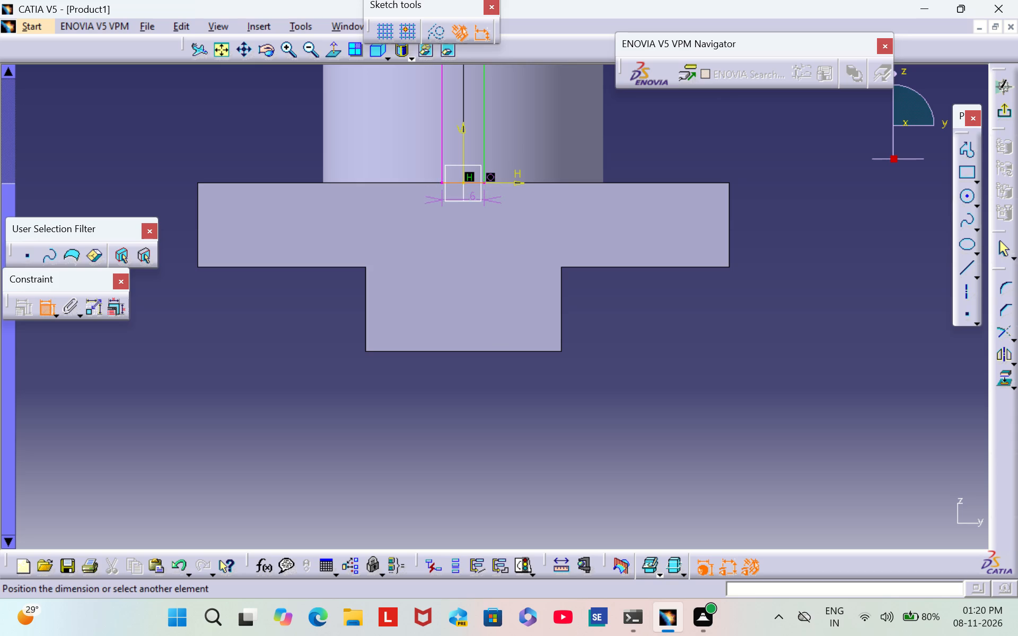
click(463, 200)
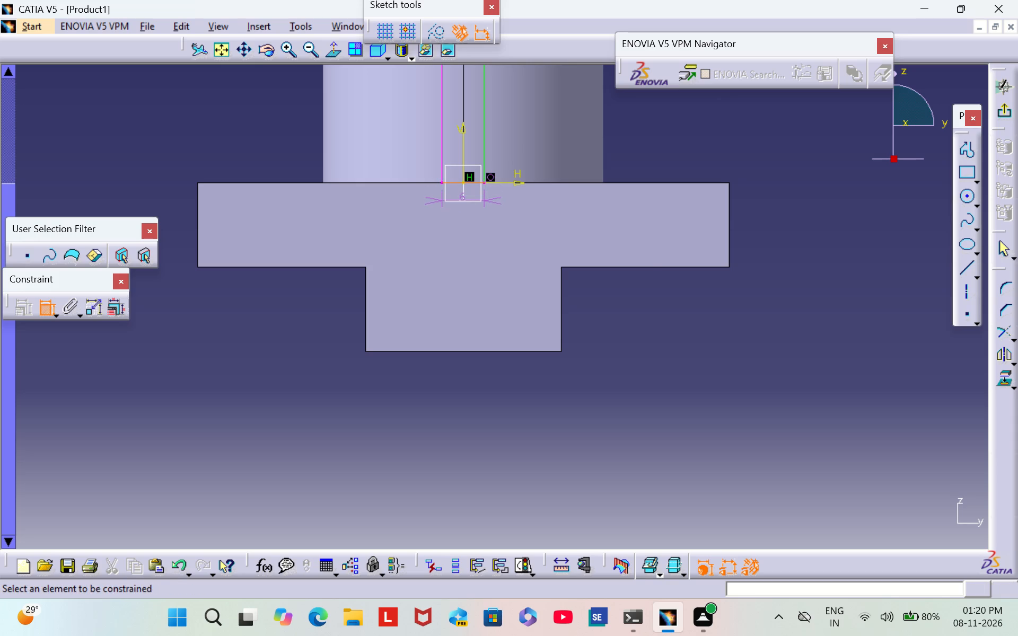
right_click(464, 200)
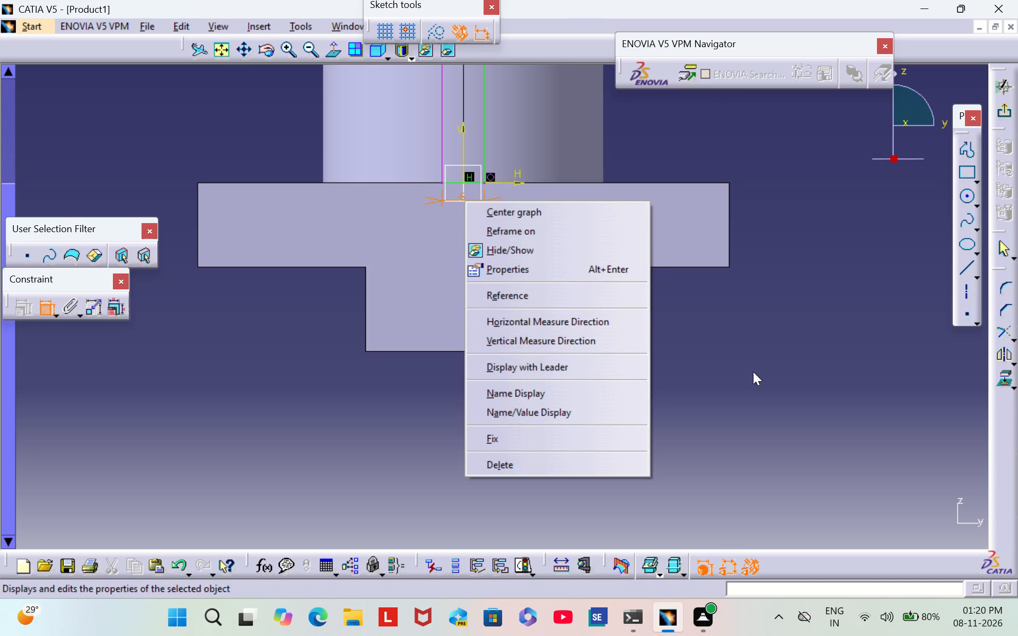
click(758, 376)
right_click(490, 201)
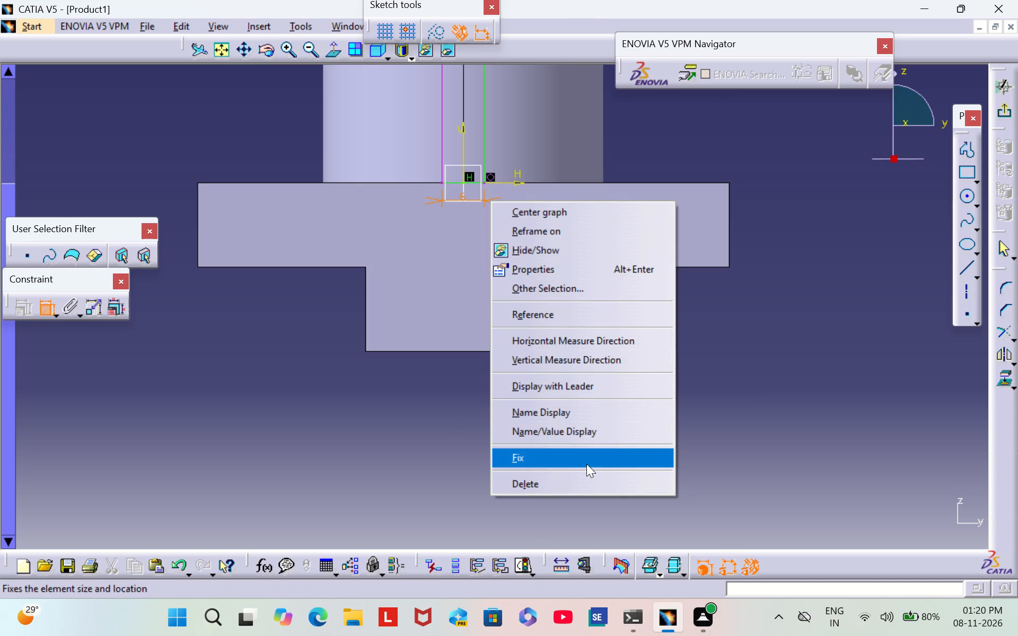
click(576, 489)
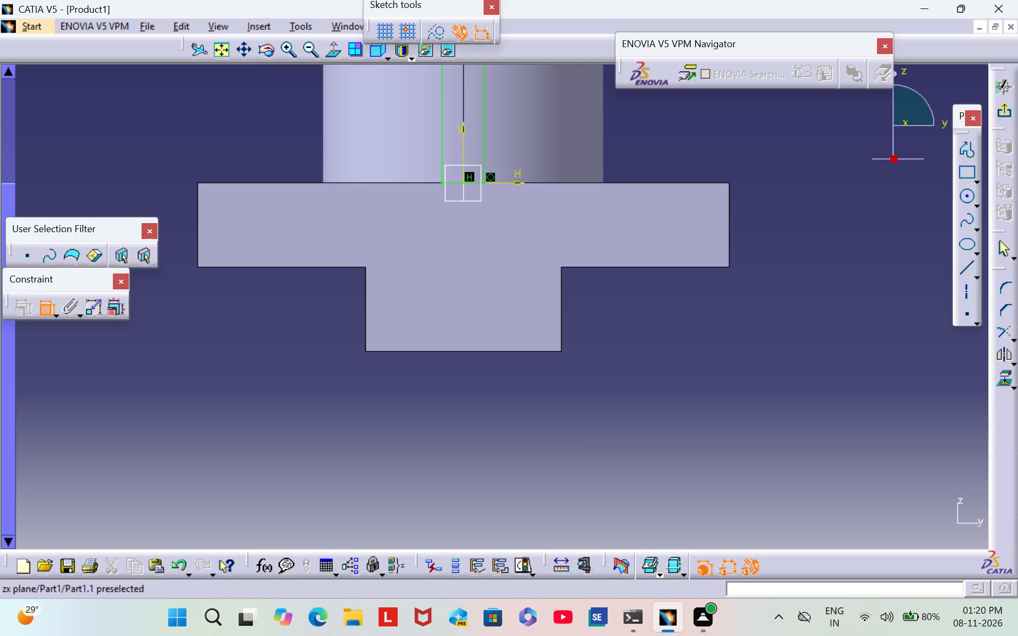
Make the rectangle's bottom edge coincident with the sketch's horizontal axis and exit the sketch.
click(518, 181)
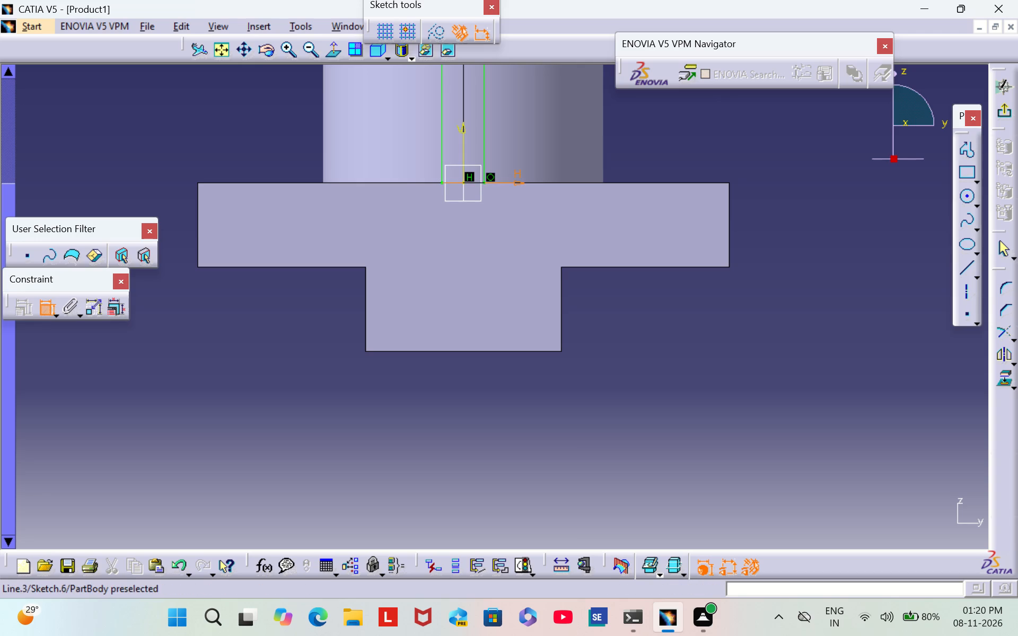
click(455, 183)
right_click(455, 183)
click(531, 349)
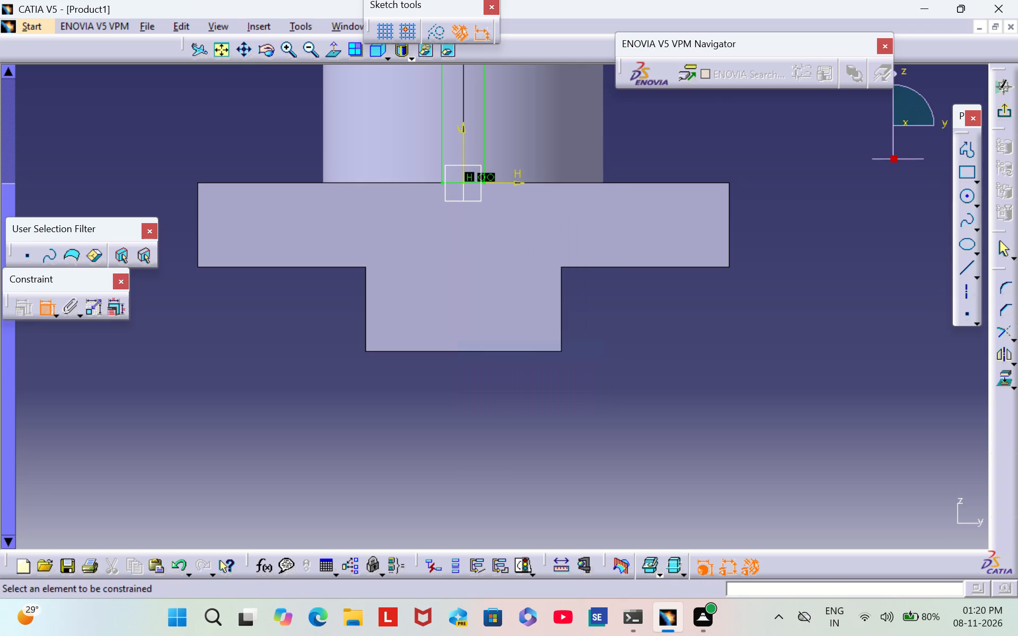
middle_drag(680, 137, 652, 376)
scroll(652, 376, down, 1)
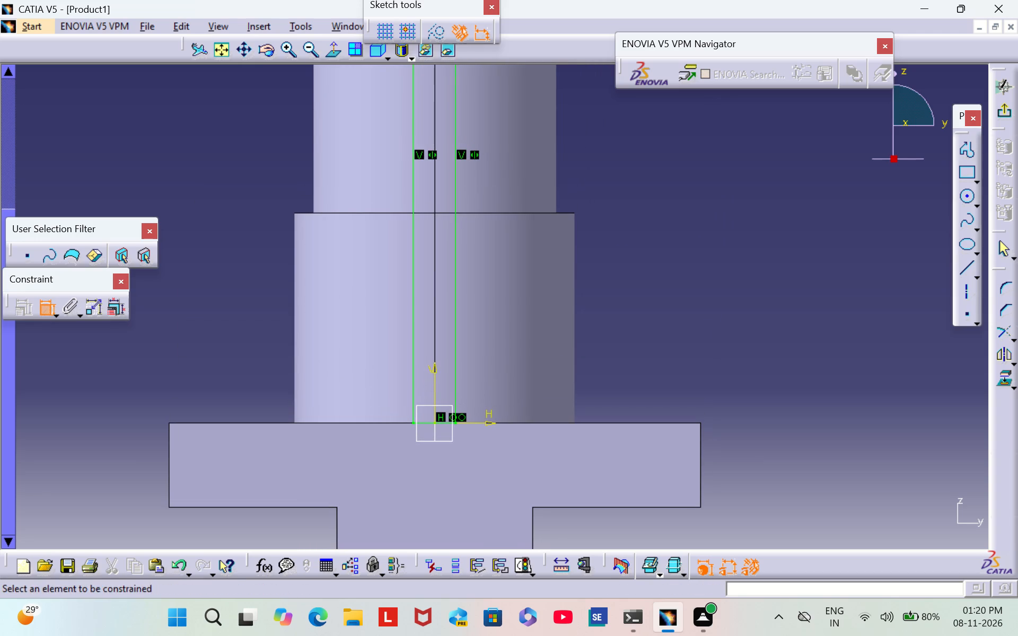
click(1002, 116)
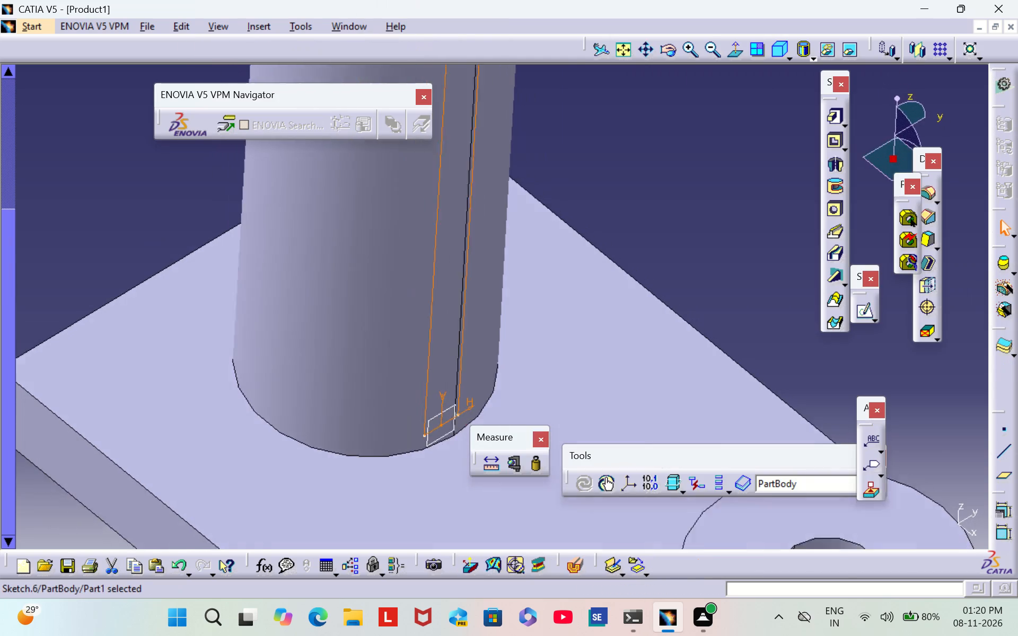
Pad the rib rectangle sketch 50 mm from the taller boss toward the shorter boss.
middle_drag(739, 270, 696, 94)
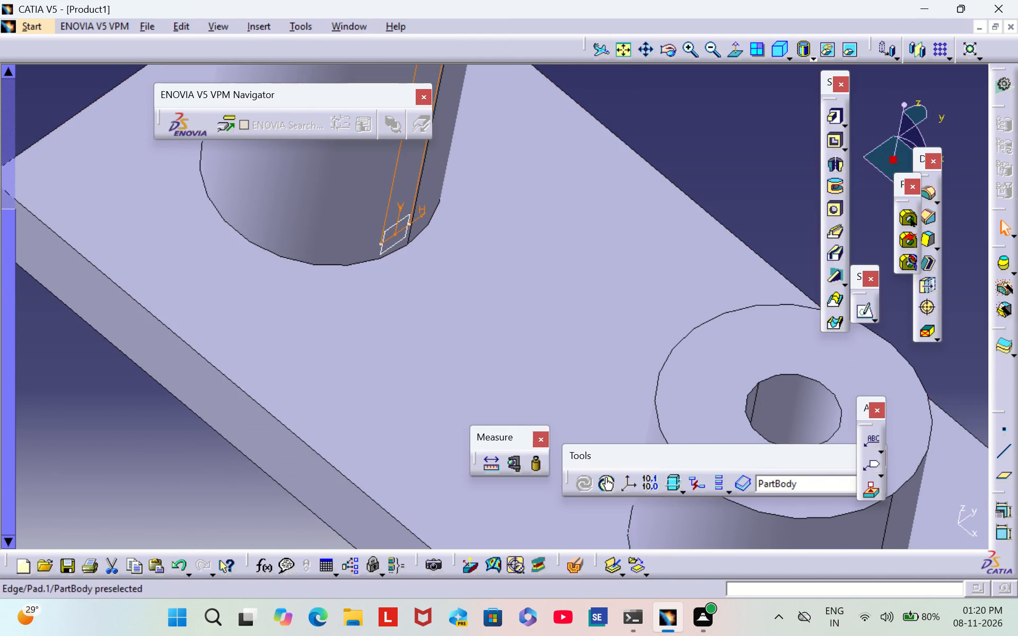
scroll(703, 186, down, 1)
middle_drag(703, 186, 689, 149)
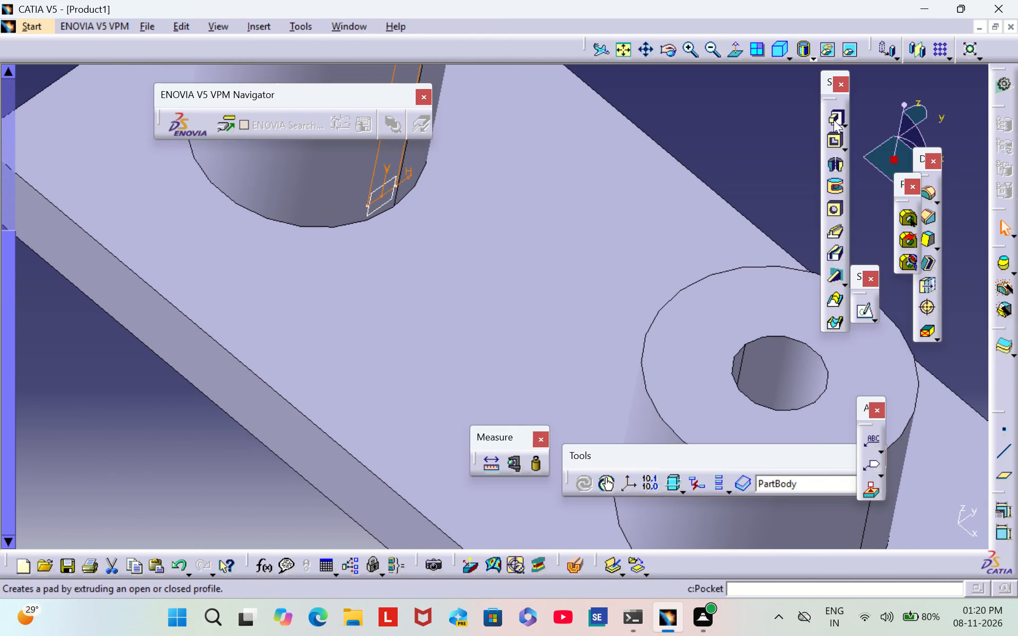
click(833, 120)
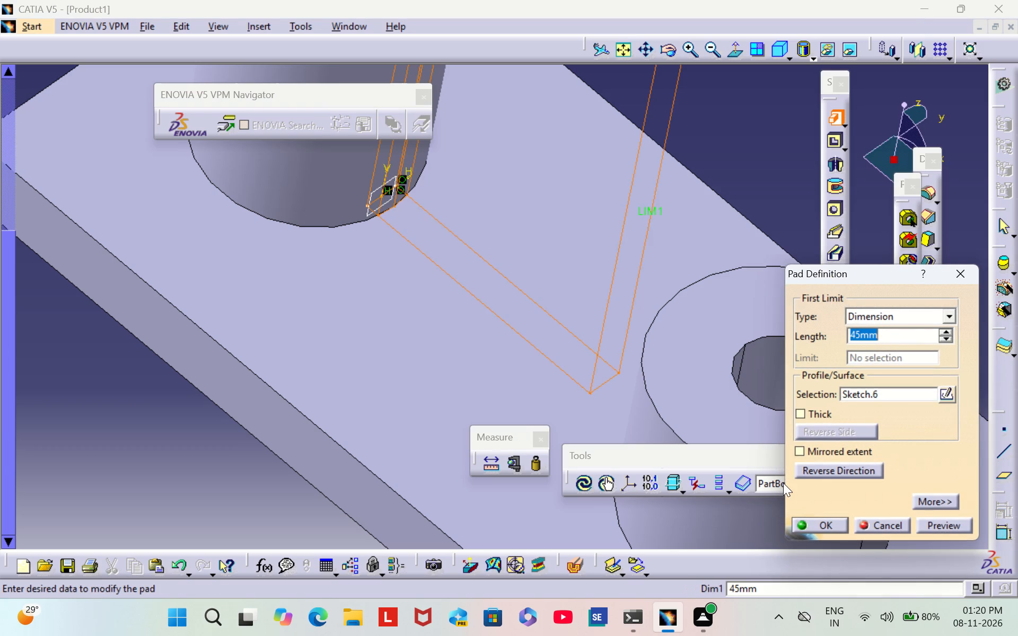
key(BackSpace)
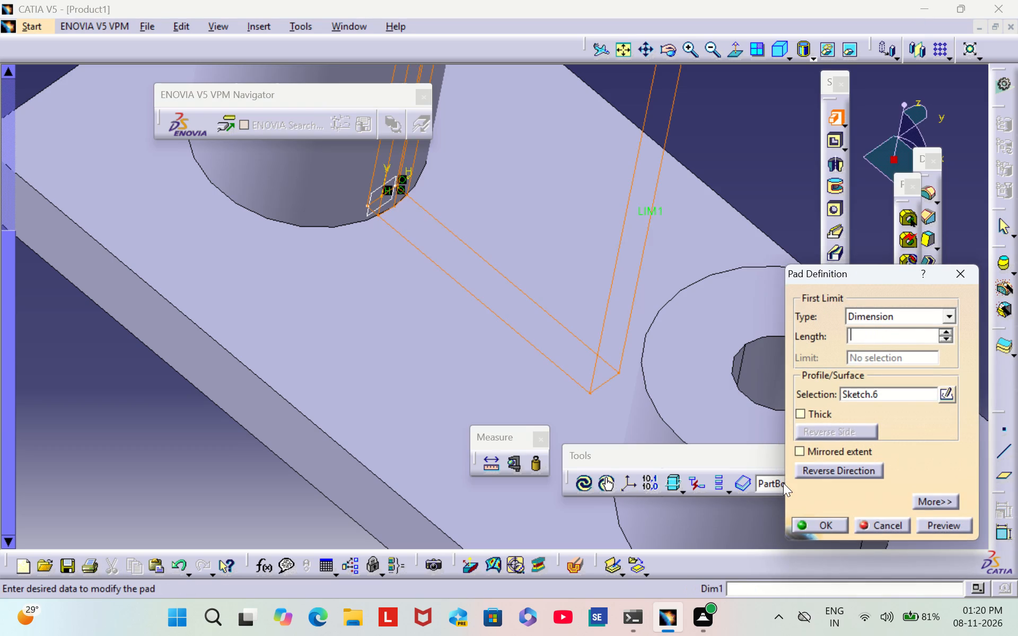
text(50)
key(Return)
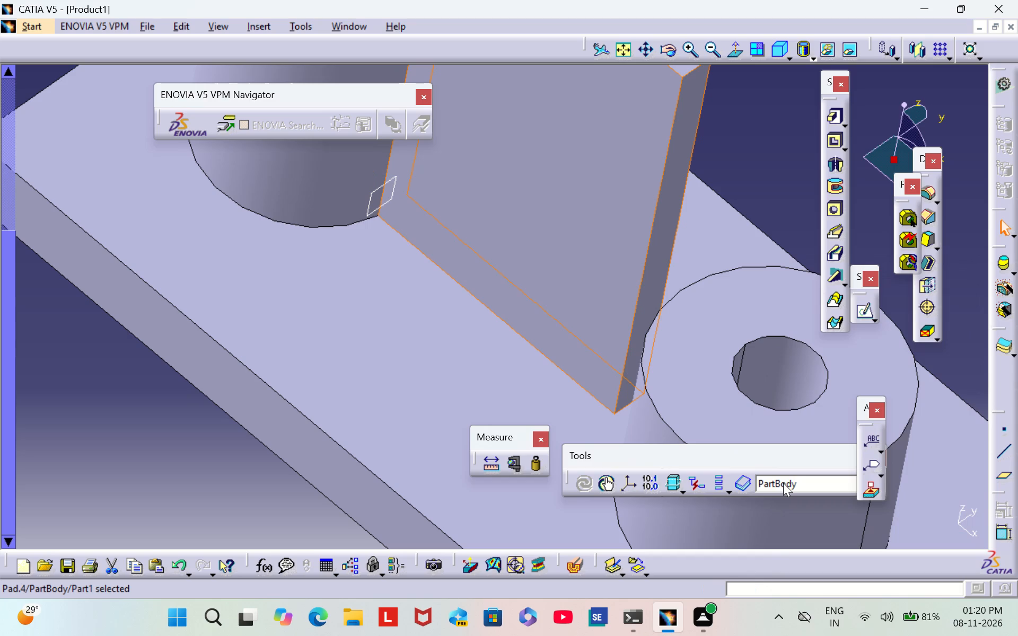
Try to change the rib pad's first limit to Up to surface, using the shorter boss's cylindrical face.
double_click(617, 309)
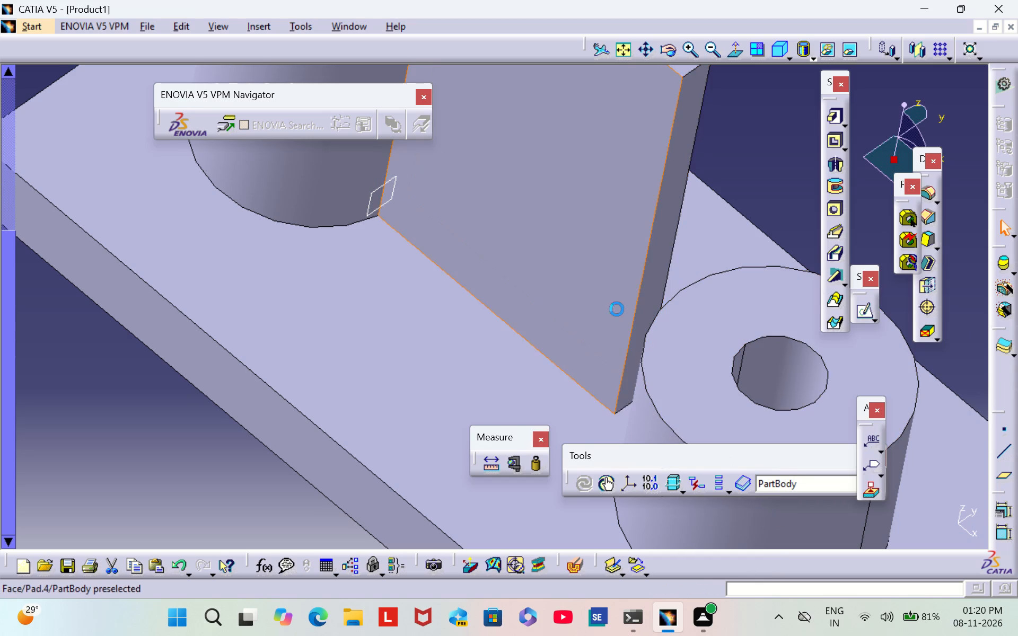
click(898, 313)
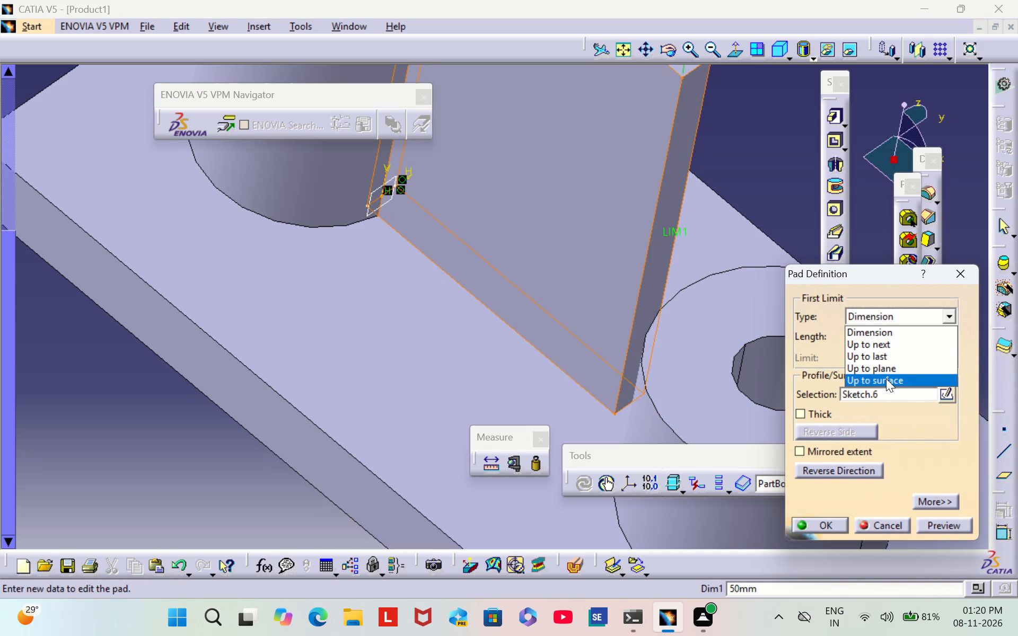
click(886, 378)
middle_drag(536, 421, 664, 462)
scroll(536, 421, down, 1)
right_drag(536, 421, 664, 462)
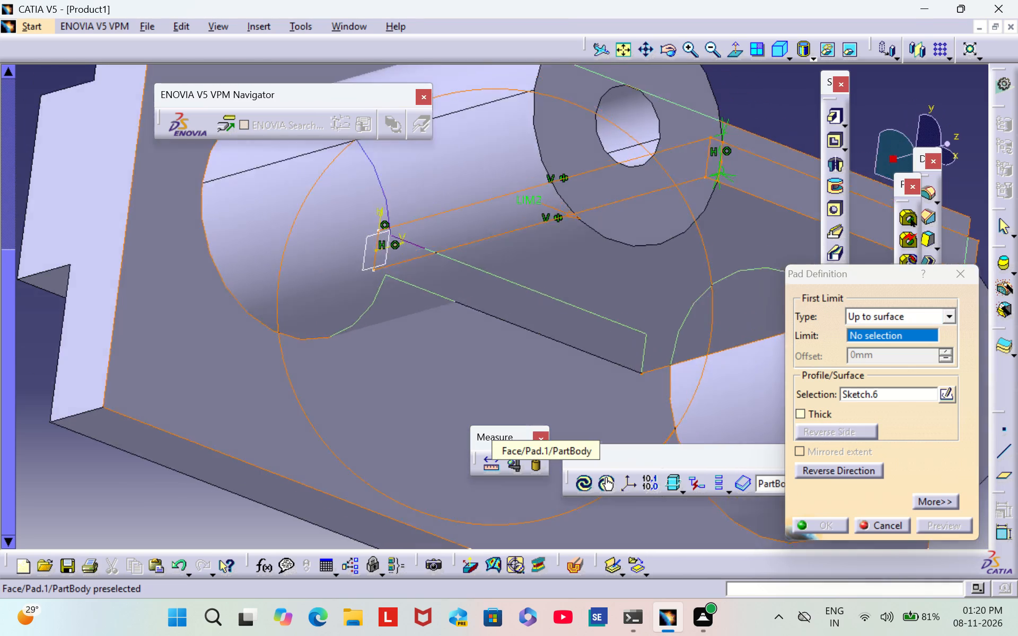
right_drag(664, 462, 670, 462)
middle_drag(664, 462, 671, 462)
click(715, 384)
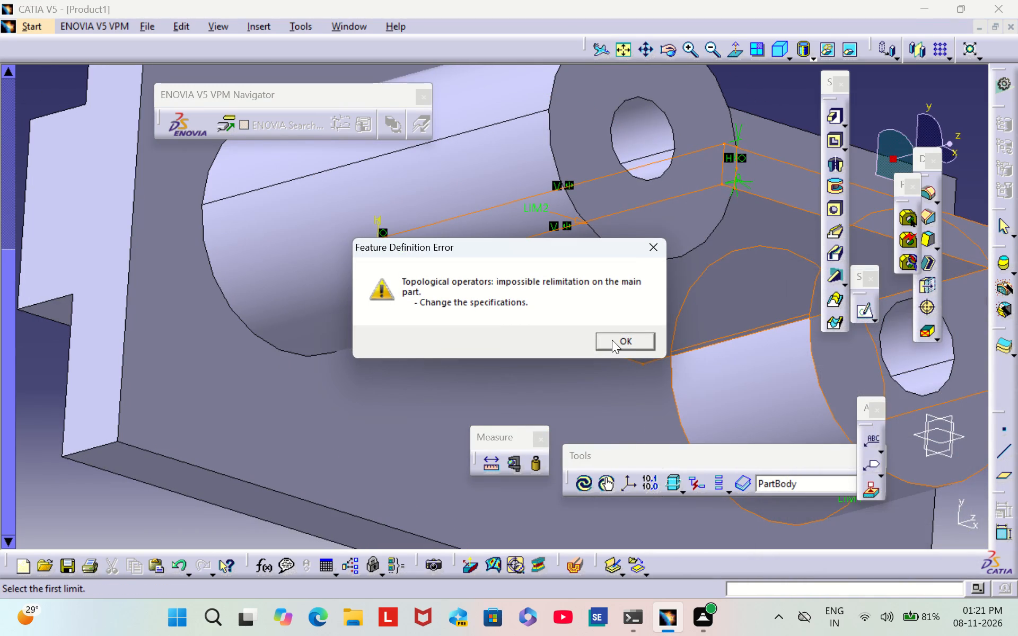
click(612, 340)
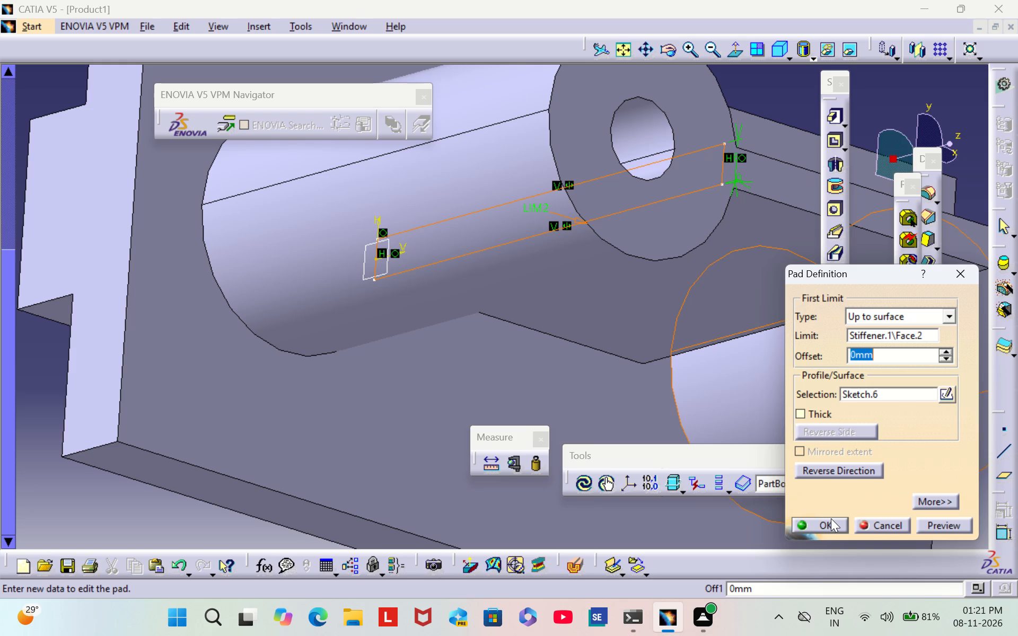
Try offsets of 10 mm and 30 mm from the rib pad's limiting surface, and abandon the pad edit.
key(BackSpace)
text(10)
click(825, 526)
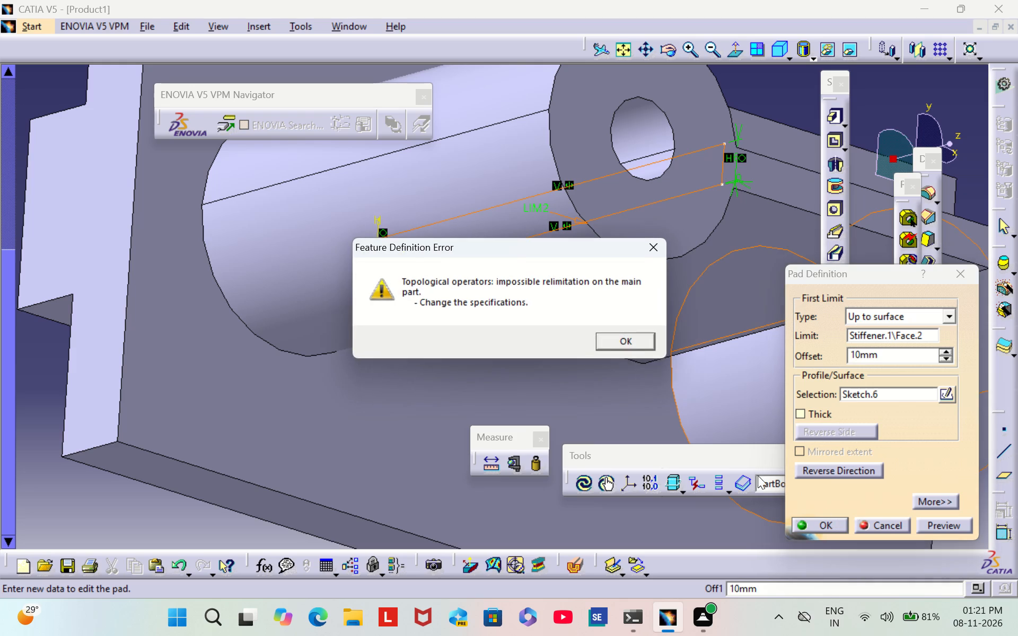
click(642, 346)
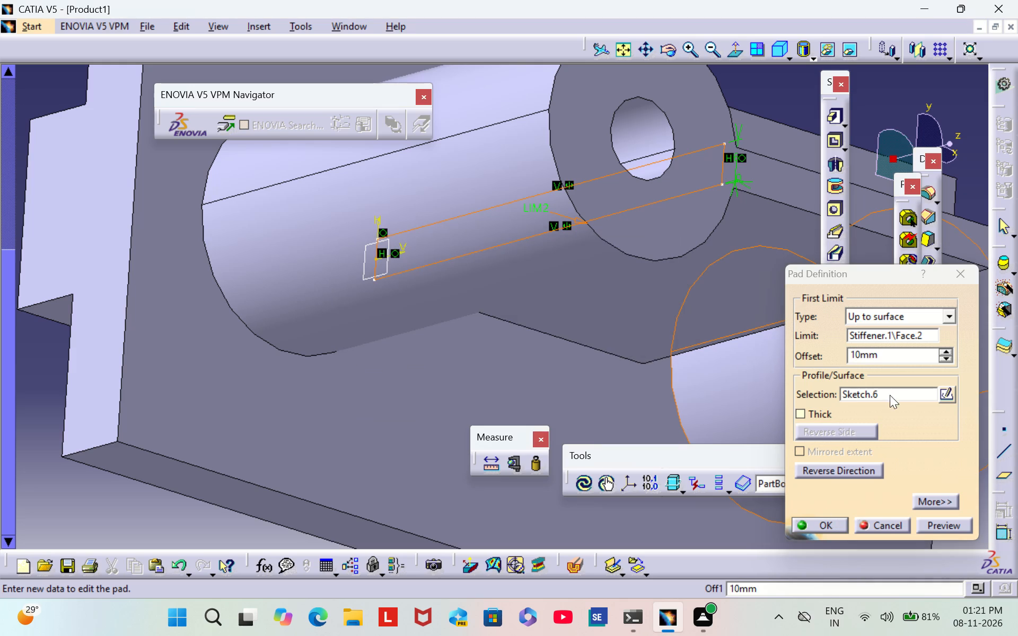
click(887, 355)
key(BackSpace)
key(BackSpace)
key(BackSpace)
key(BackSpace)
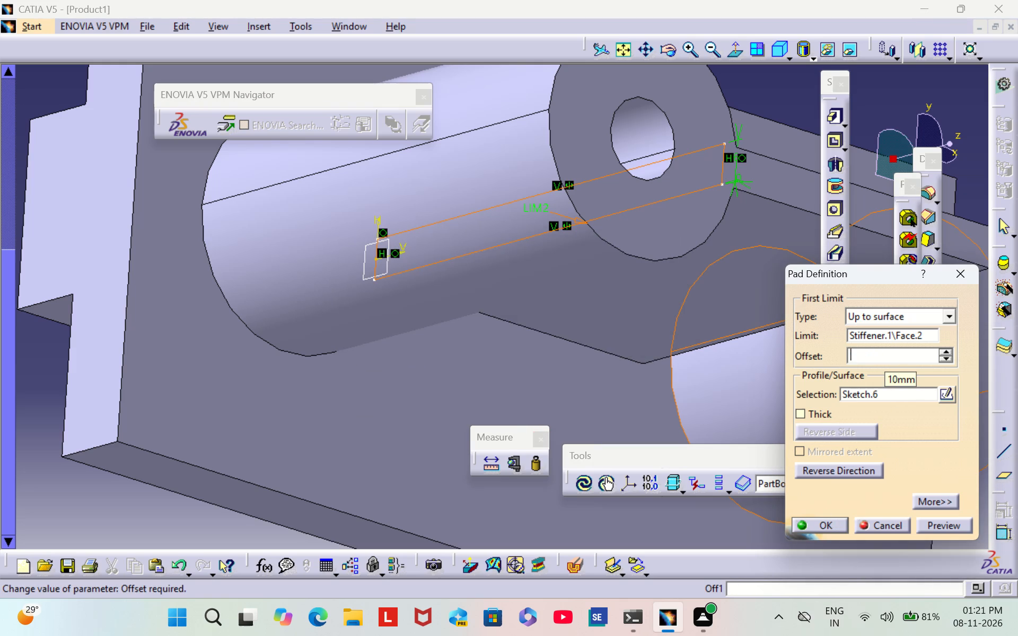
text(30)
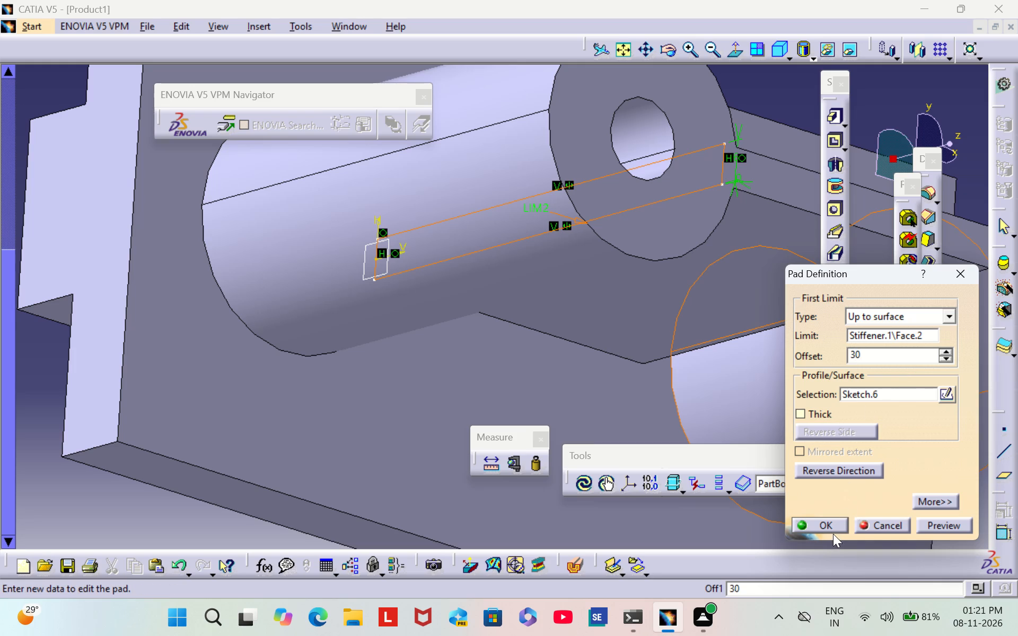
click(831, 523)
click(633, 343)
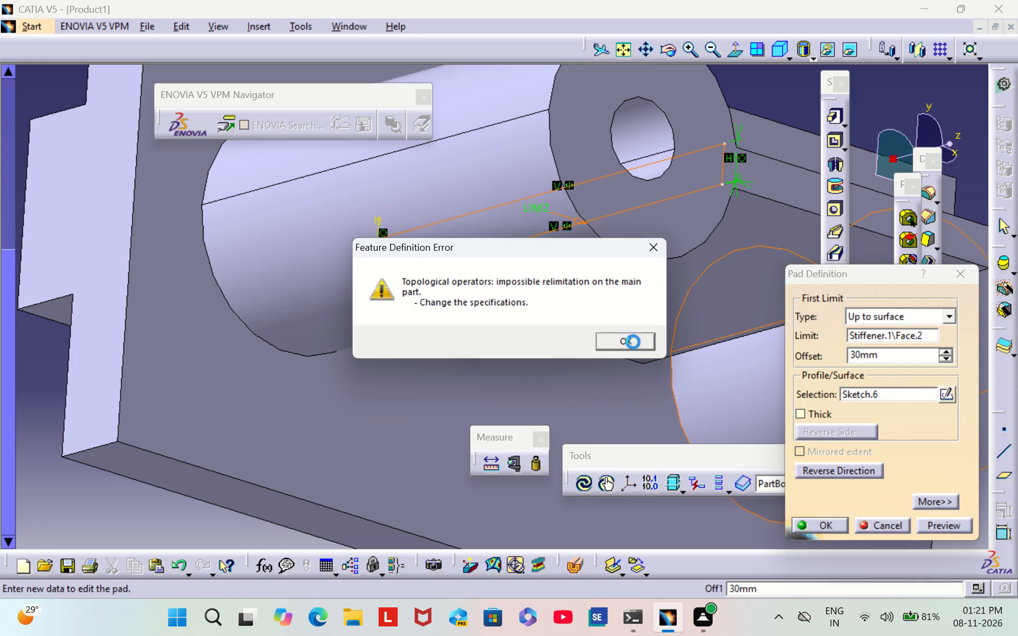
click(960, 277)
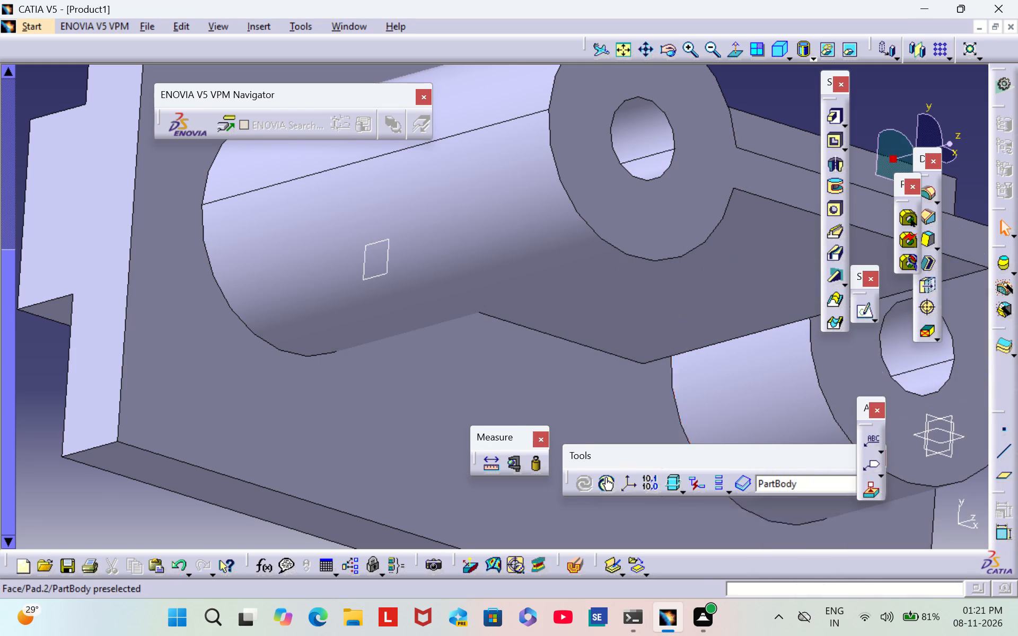
Delete the rib pad between the two bosses together with its aggregated elements.
click(651, 382)
middle_drag(653, 380, 405, 281)
right_drag(629, 377, 405, 281)
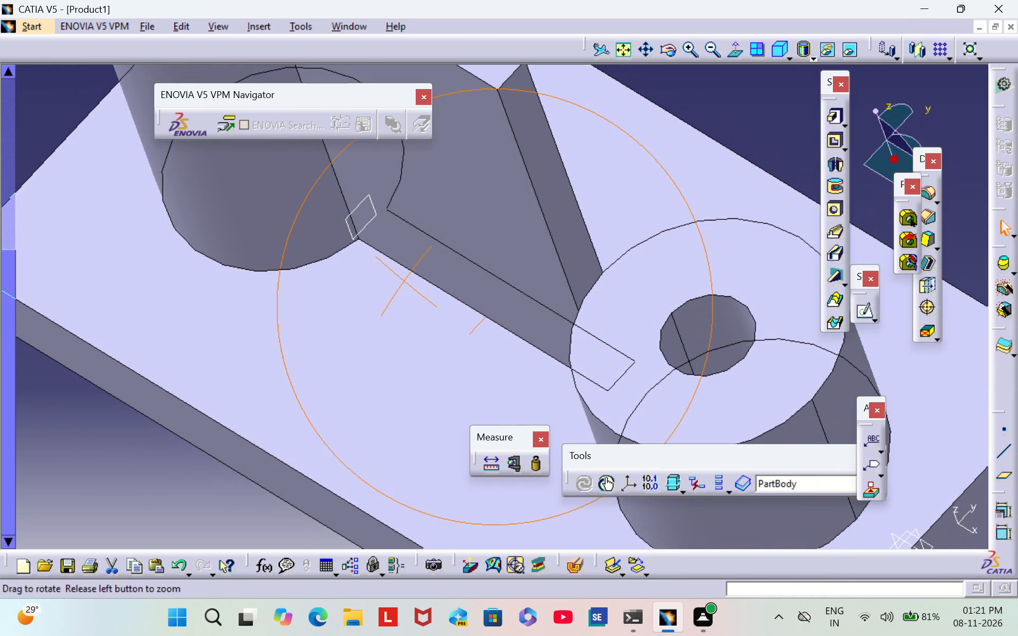
right_drag(405, 281, 408, 286)
middle_drag(405, 281, 408, 287)
click(738, 107)
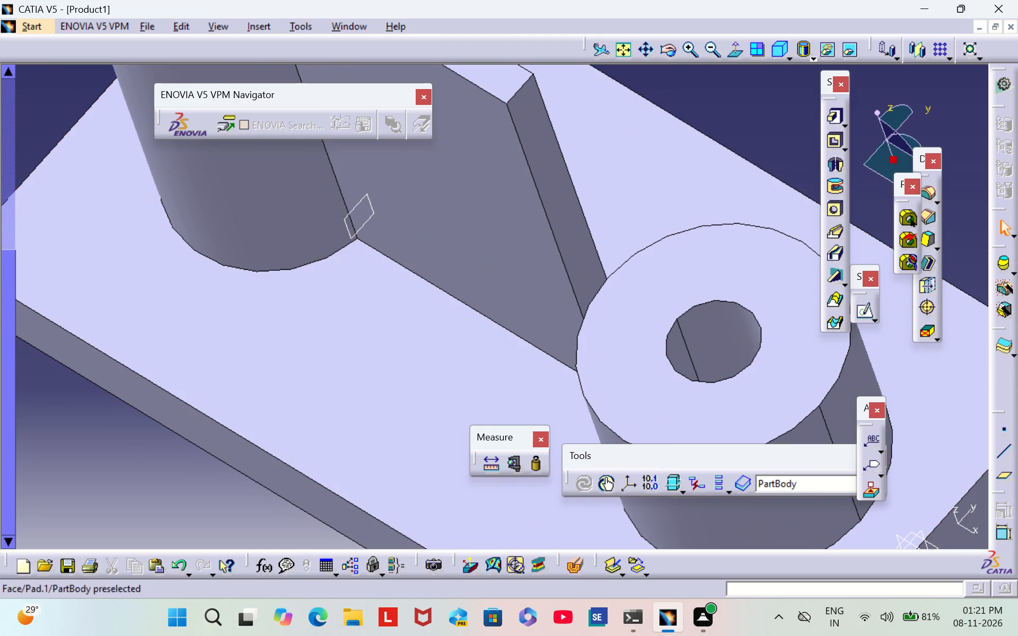
triple_click(708, 50)
double_click(708, 50)
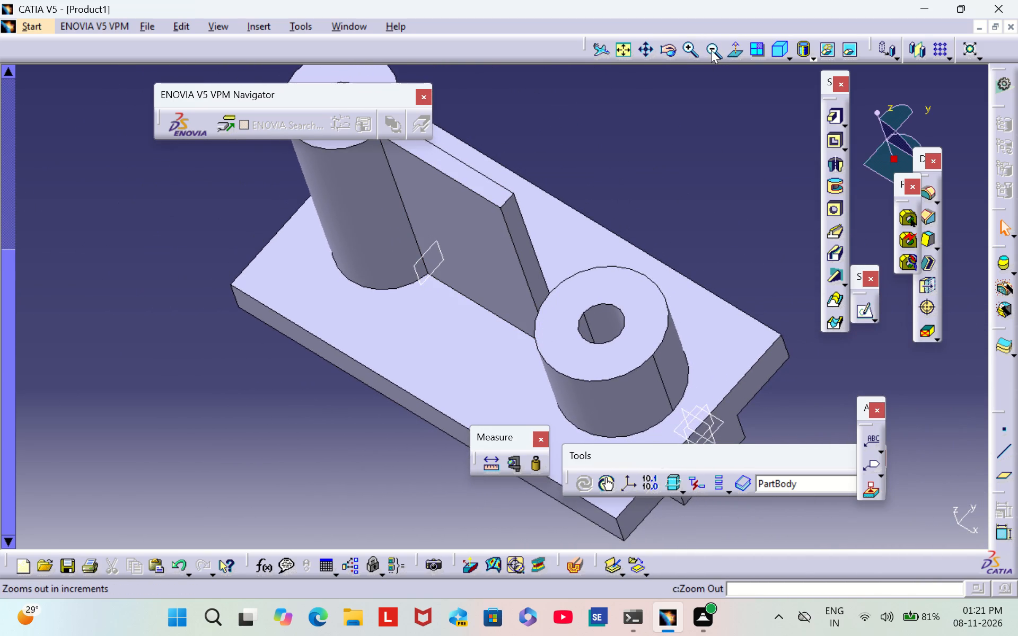
click(712, 49)
double_click(471, 240)
right_click(477, 241)
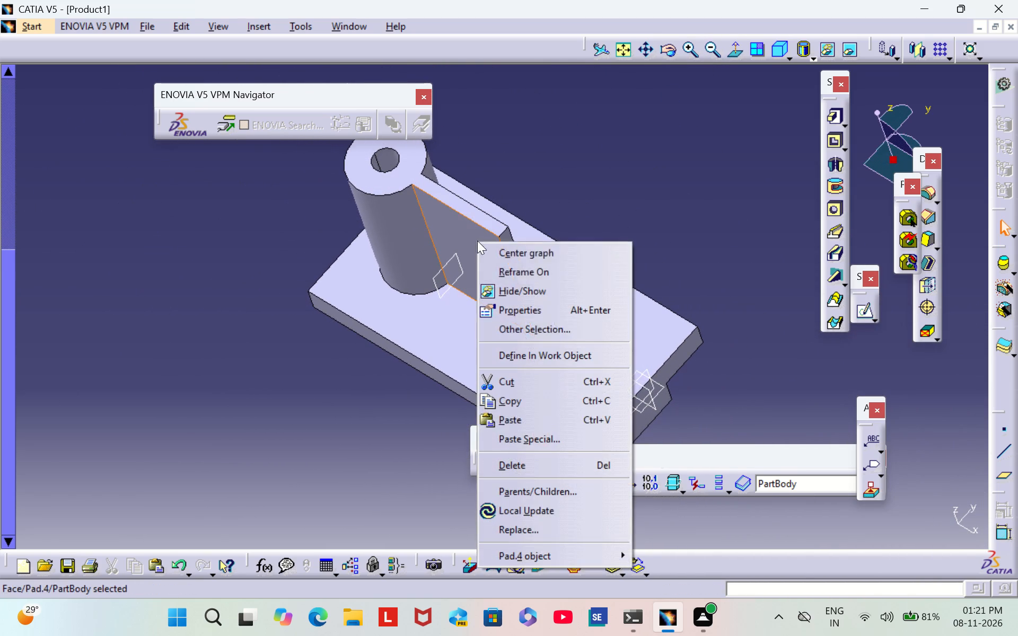
click(548, 473)
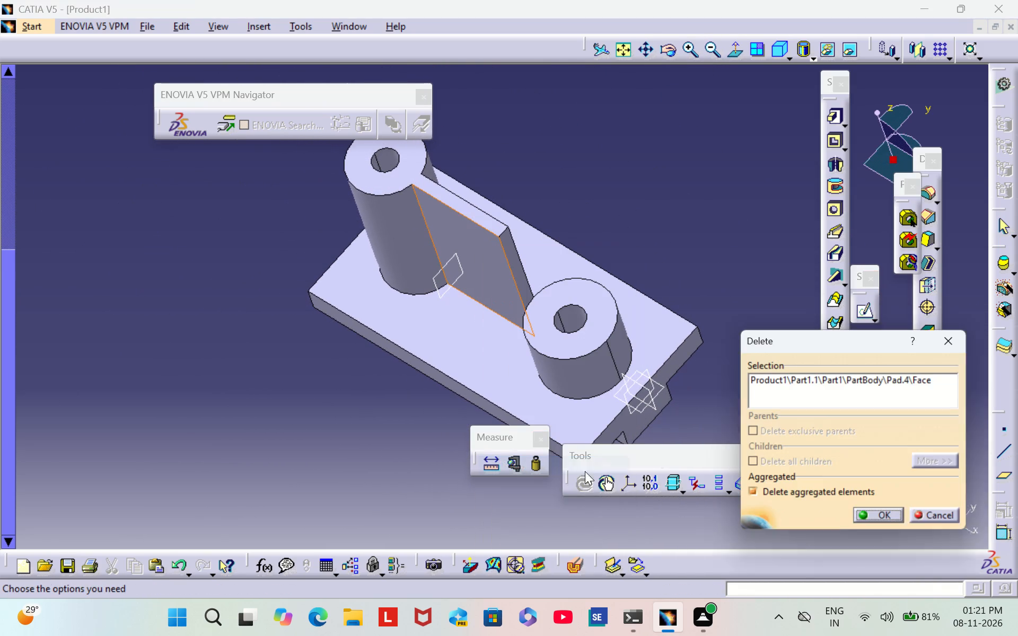
click(888, 520)
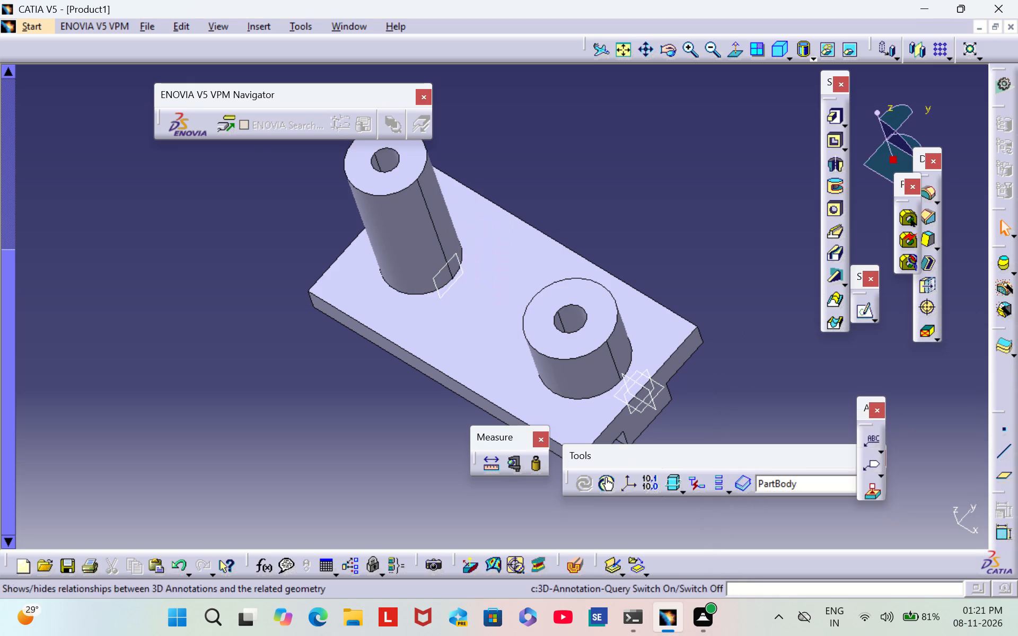
Open a new sketch on the part's zx reference plane.
scroll(524, 225, down, 1)
middle_drag(524, 224, 525, 222)
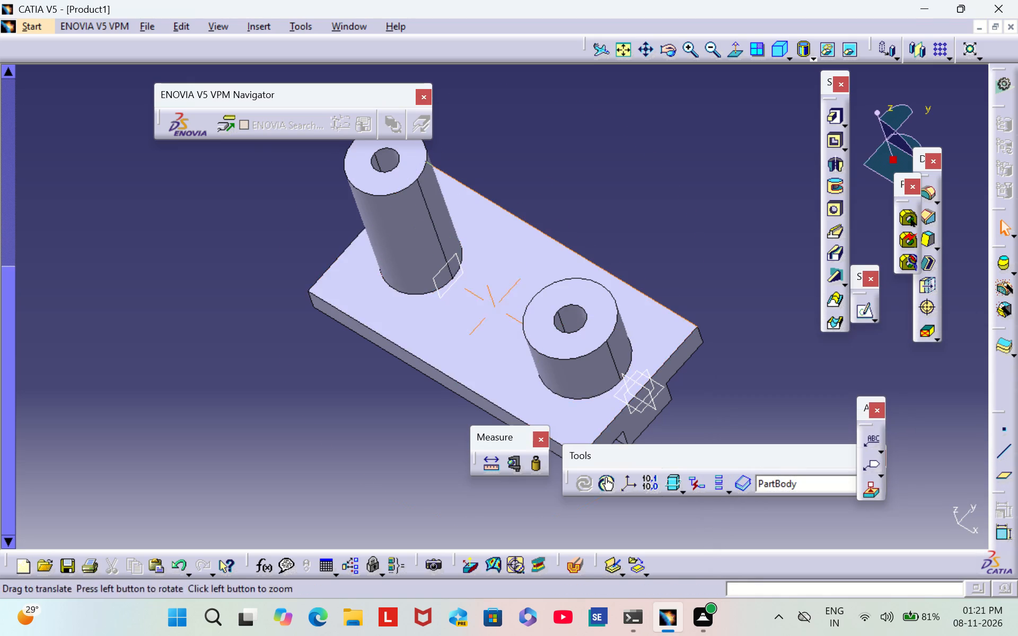
right_drag(533, 217, 622, 165)
middle_drag(525, 222, 622, 165)
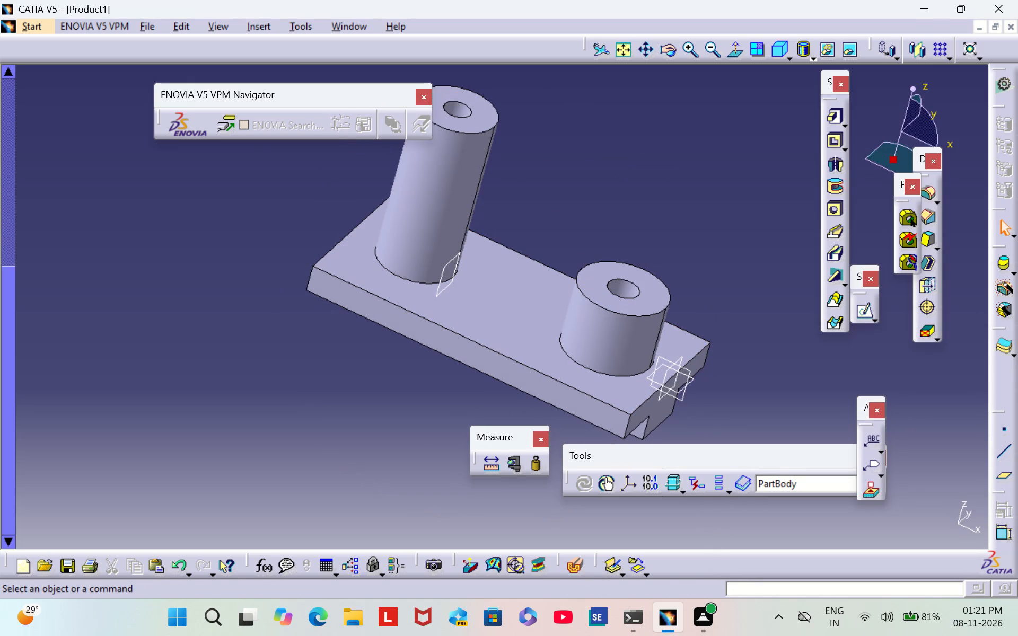
click(684, 393)
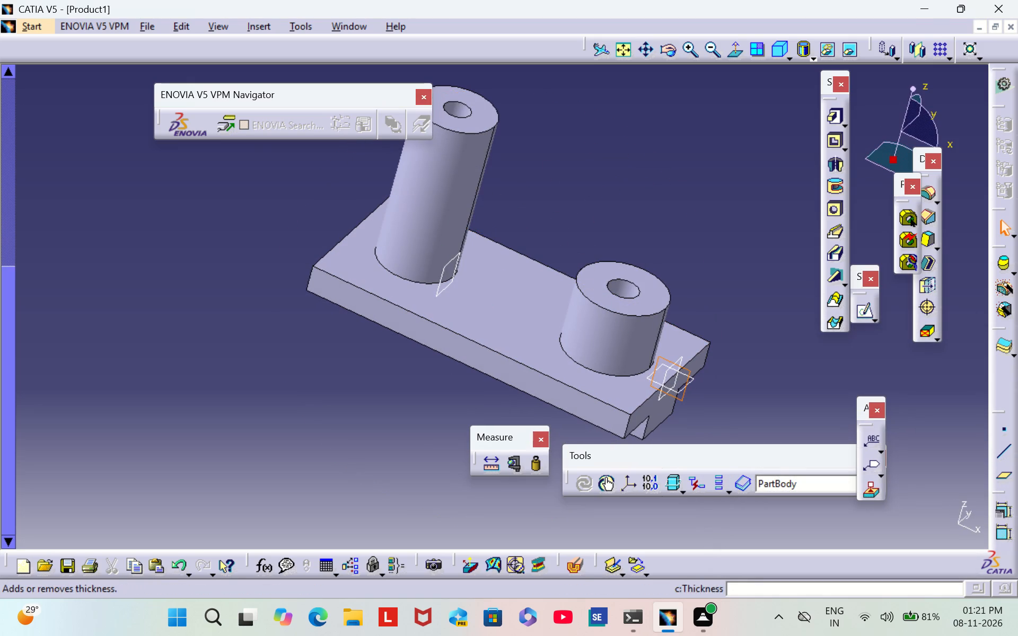
click(863, 317)
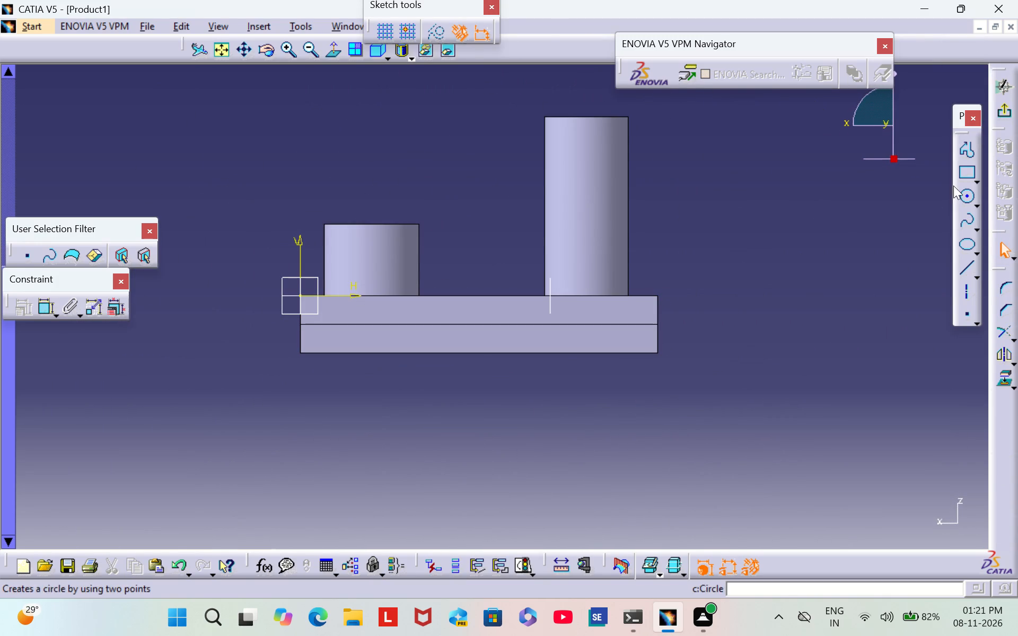
Sketch a closed four-sided rib profile between the bosses, about 52 mm along the base, 75 mm high at the taller boss and 32 mm at the shorter.
click(962, 157)
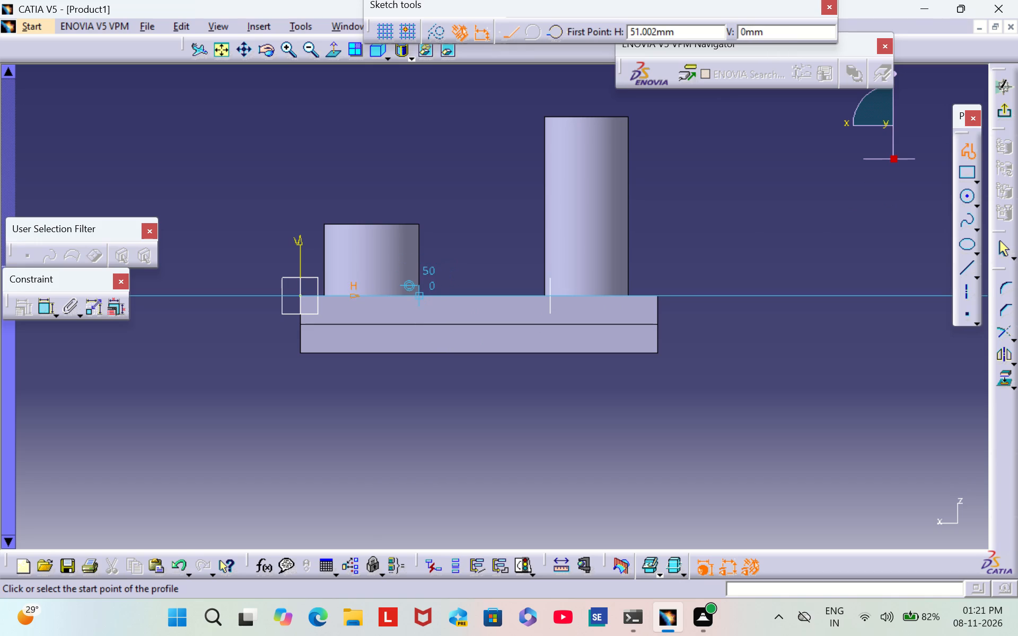
click(420, 293)
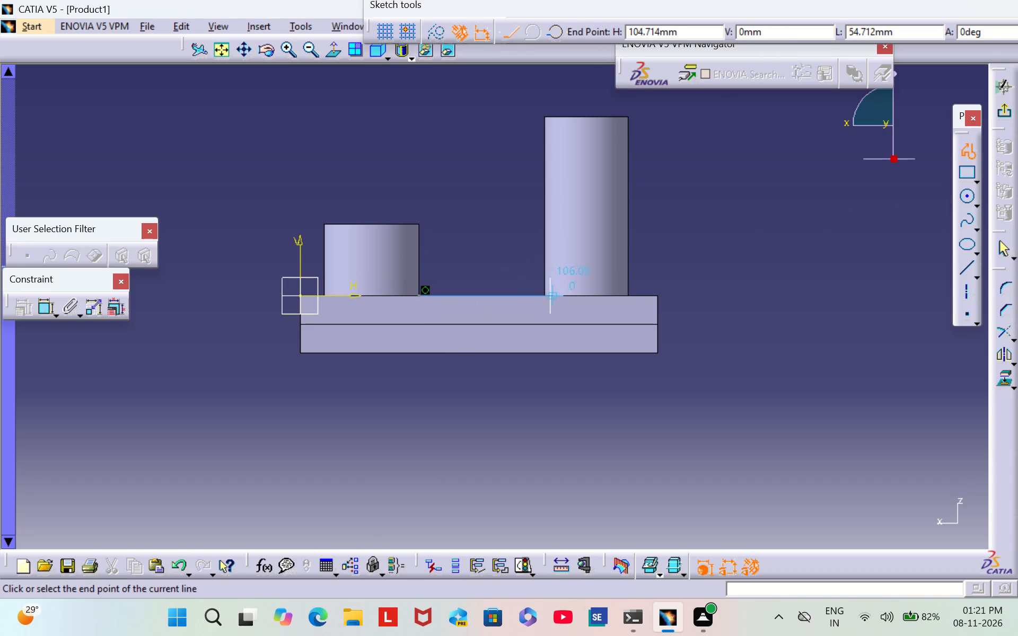
click(543, 295)
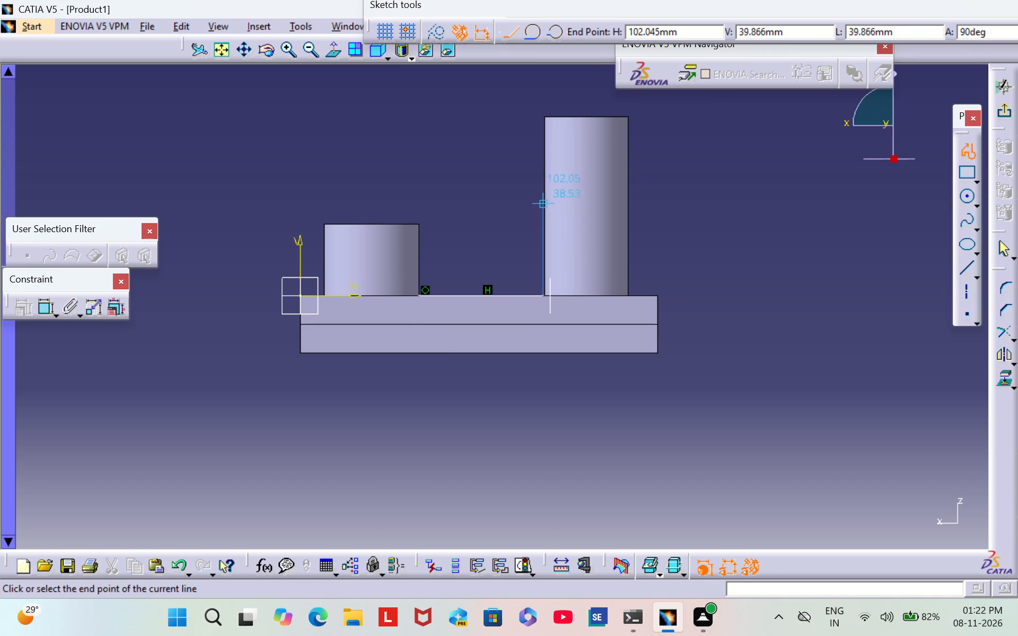
click(543, 117)
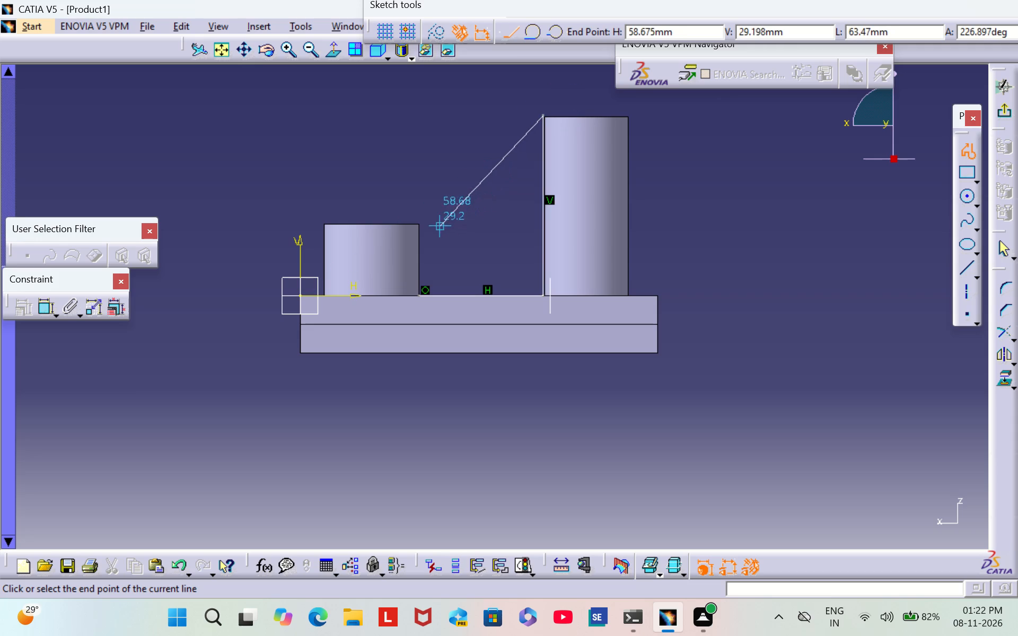
click(420, 220)
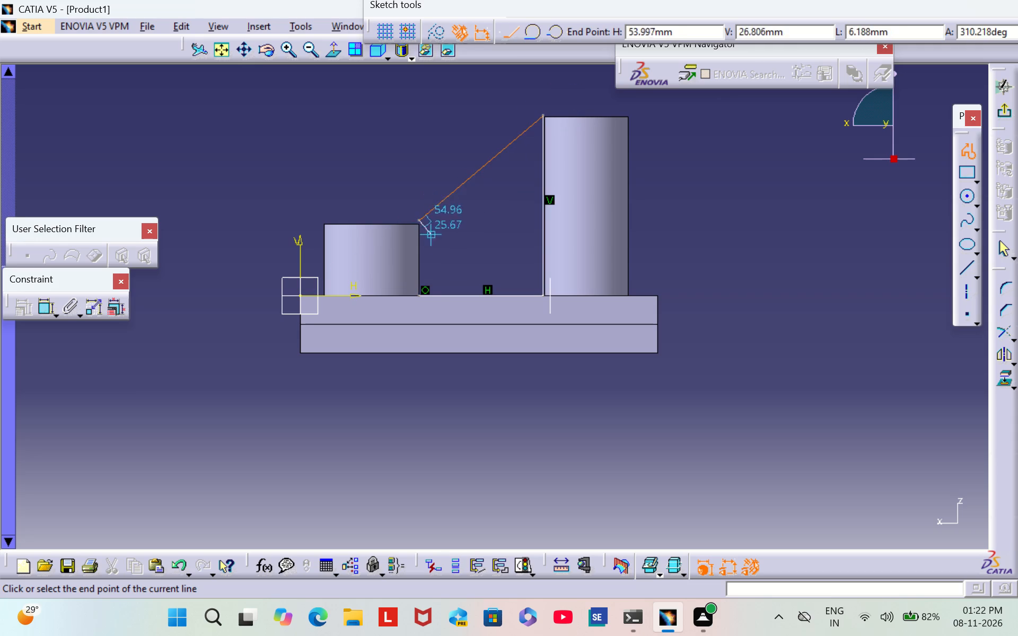
click(417, 292)
click(463, 371)
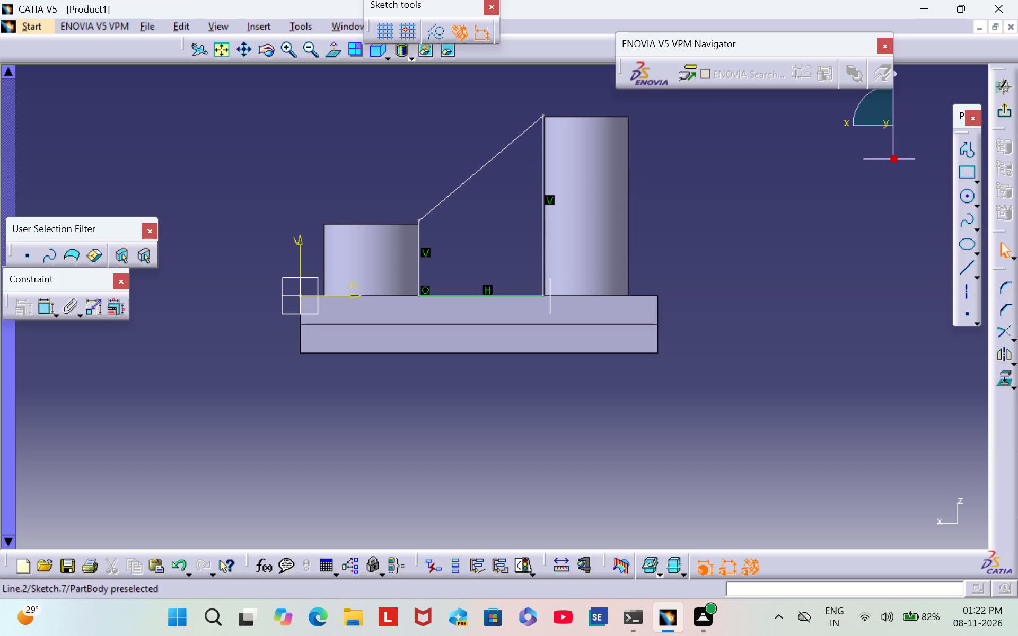
Make the rib profile's upper corner at the taller boss coincident with the boss's top edge.
triple_click(283, 56)
double_click(283, 55)
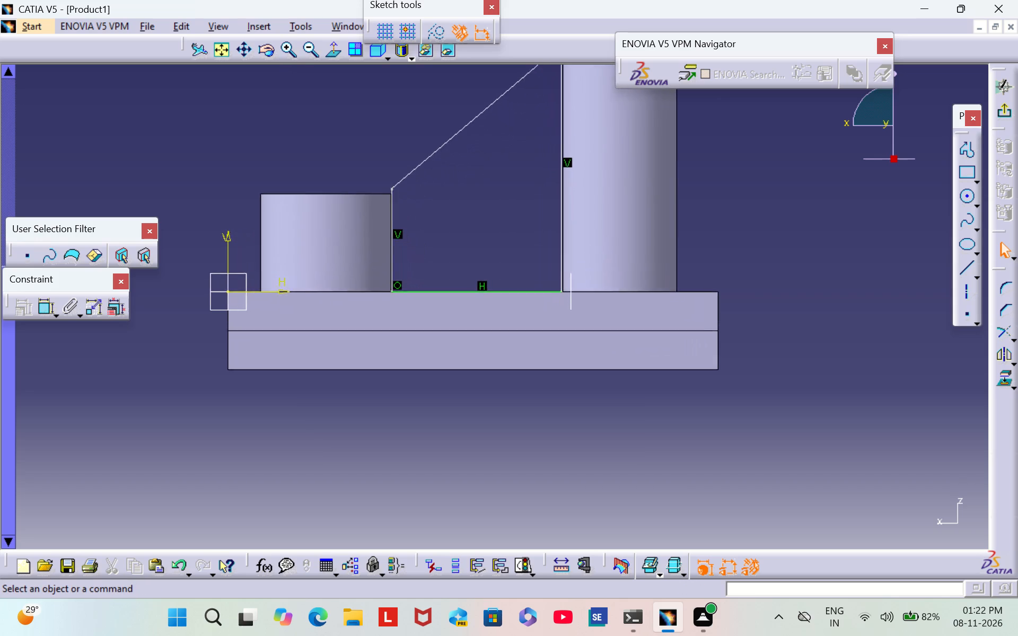
scroll(769, 252, down, 1)
middle_drag(769, 252, 785, 364)
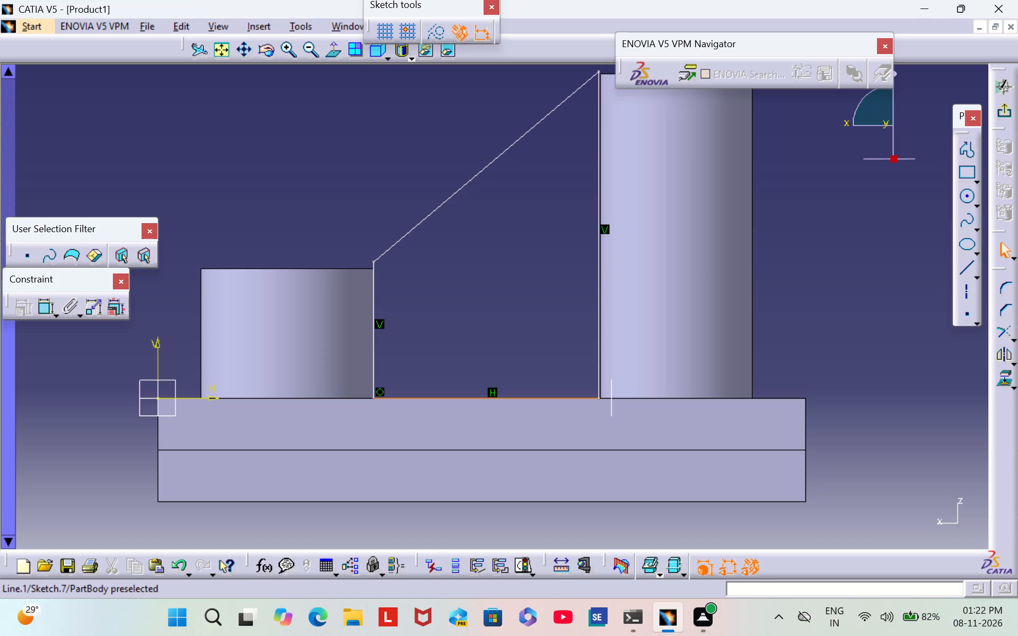
scroll(786, 220, down, 1)
middle_drag(786, 220, 770, 265)
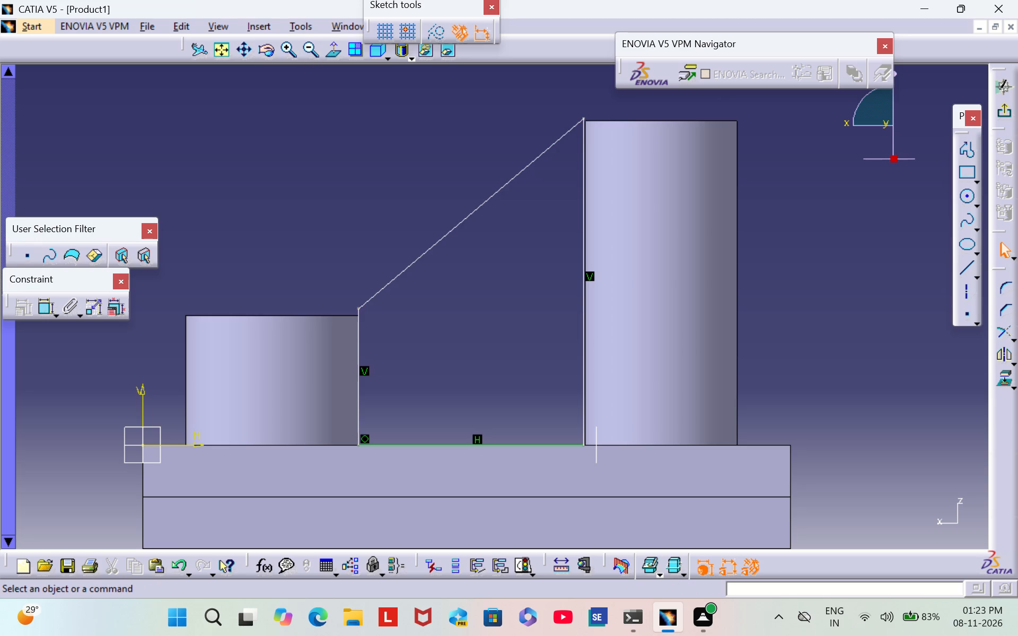
double_click(48, 313)
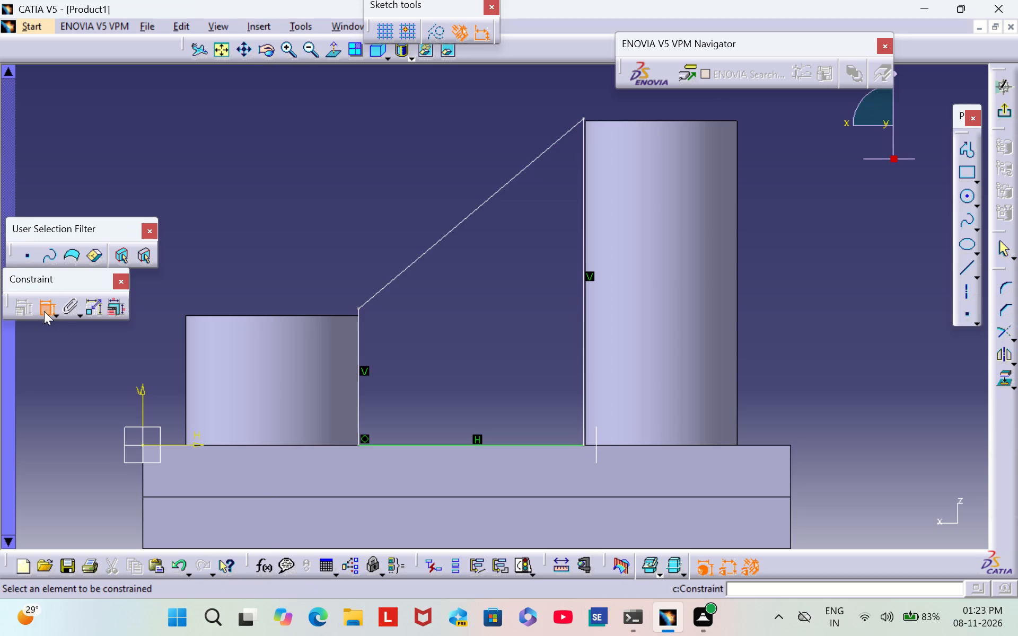
double_click(45, 311)
click(284, 46)
double_click(284, 46)
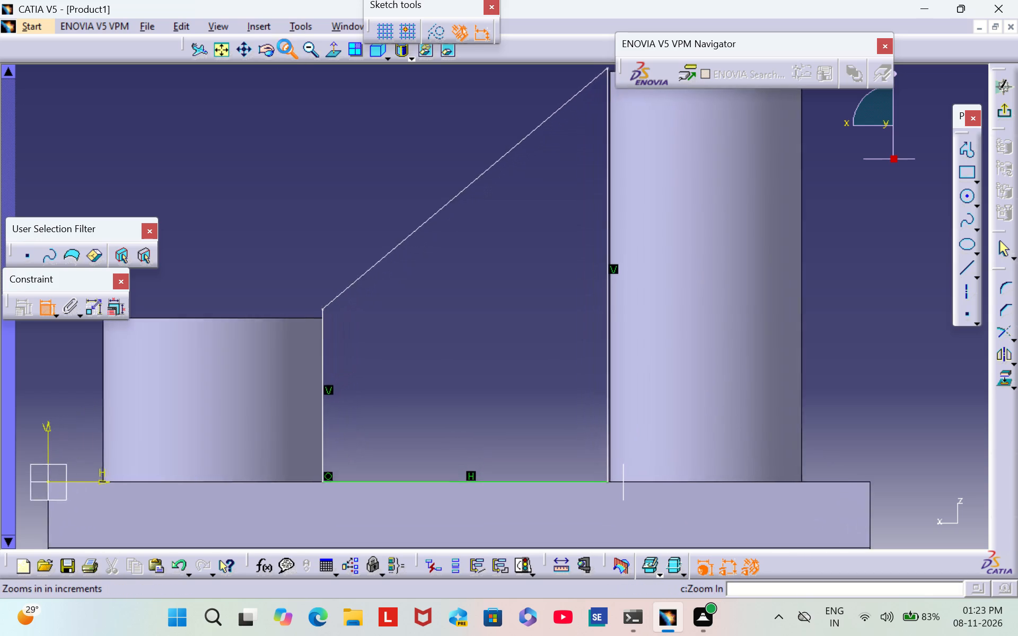
scroll(484, 195, down, 1)
middle_drag(484, 193, 279, 369)
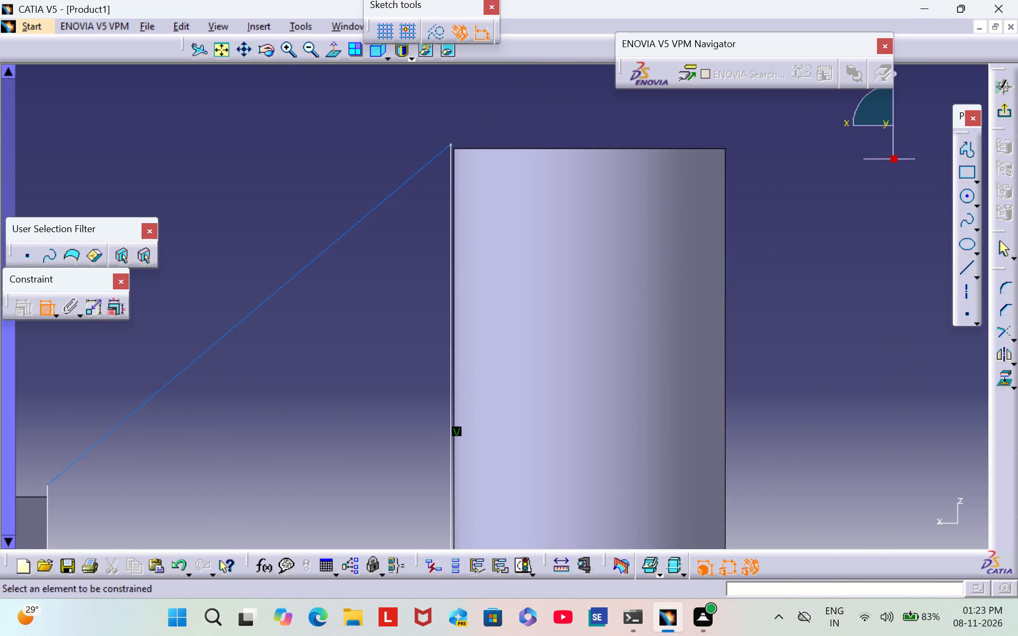
click(447, 144)
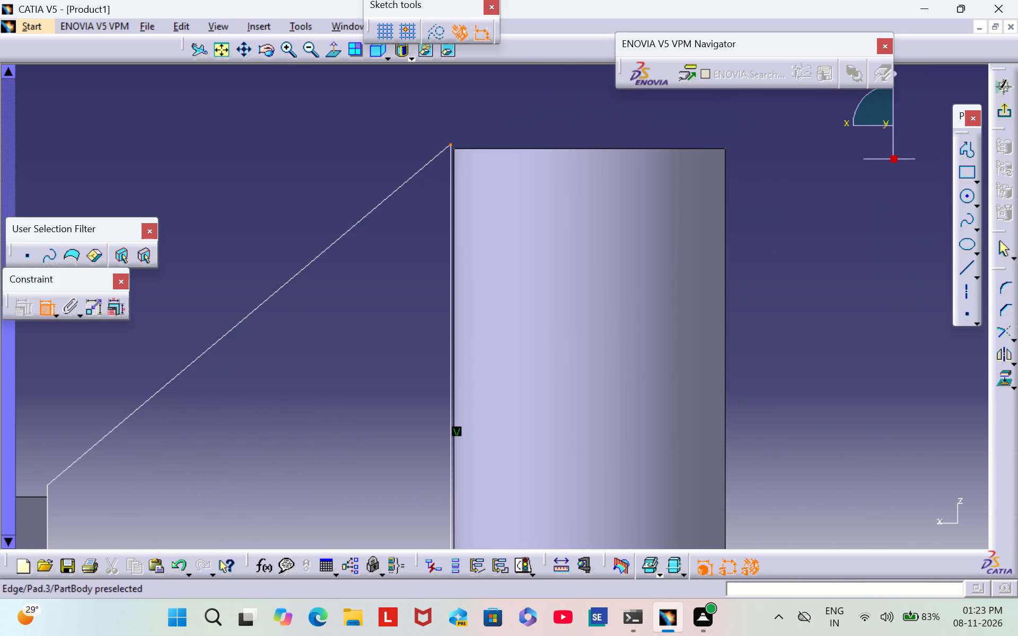
click(453, 148)
right_click(454, 148)
click(501, 295)
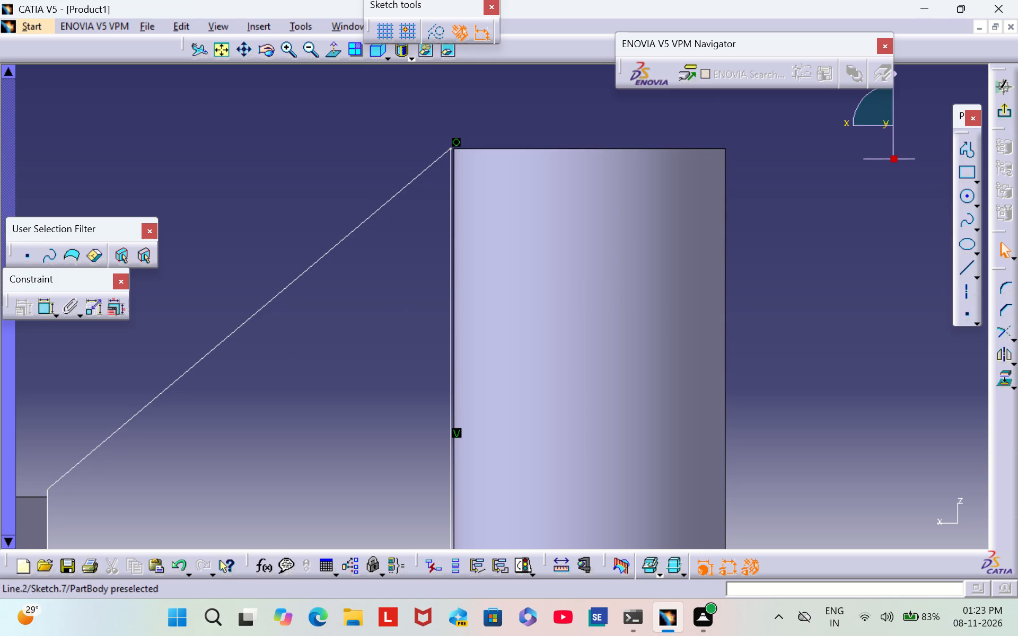
Add a coincidence constraint at the rib profile's lower corner beside the taller boss.
middle_drag(397, 335, 528, 125)
middle_drag(498, 310, 515, 207)
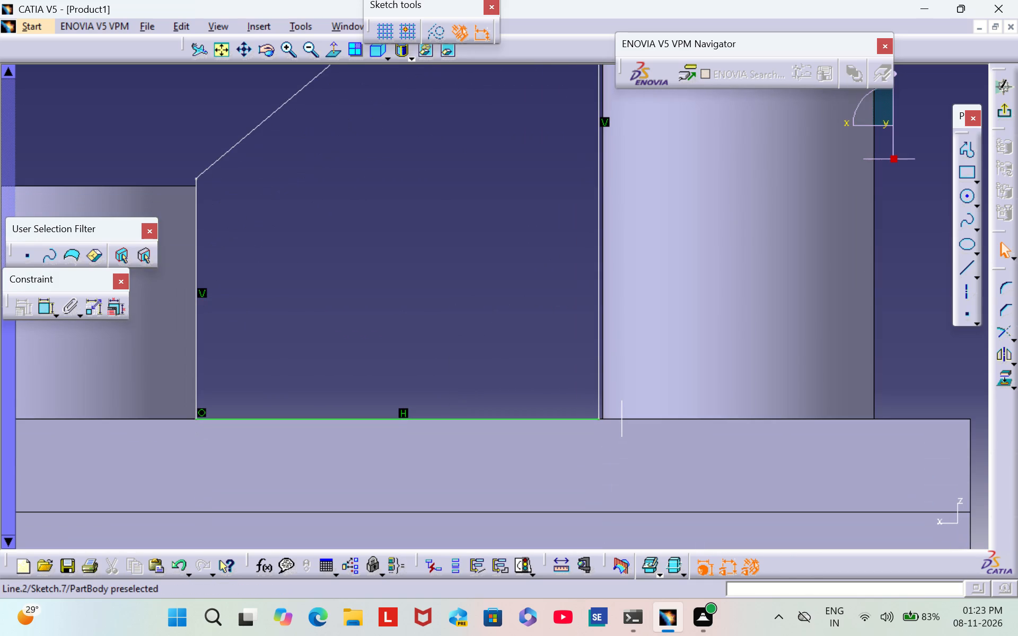
triple_click(54, 306)
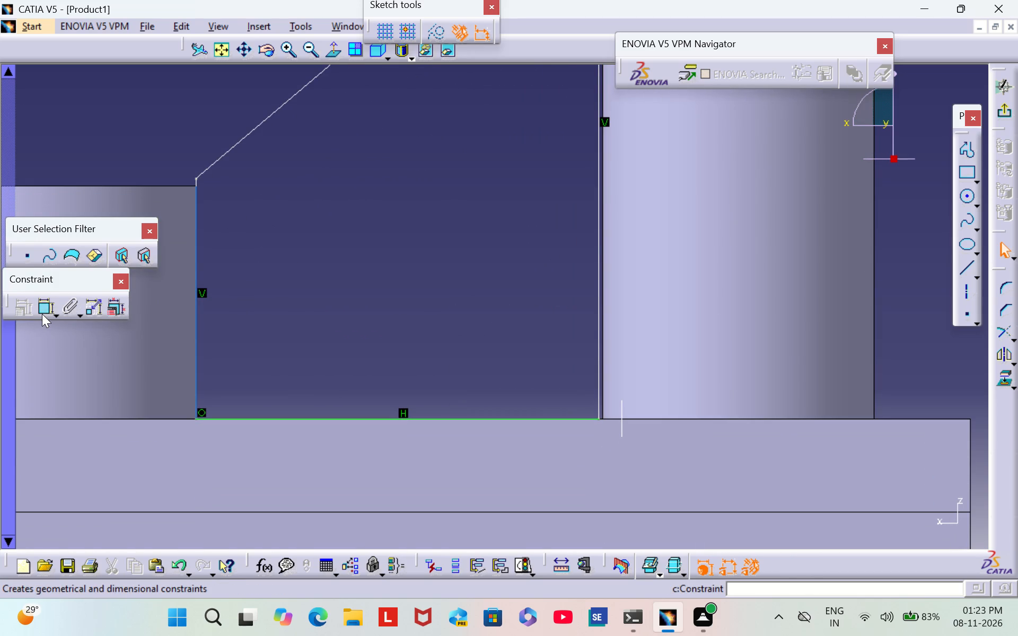
double_click(42, 314)
middle_click(384, 361)
middle_drag(380, 359, 261, 331)
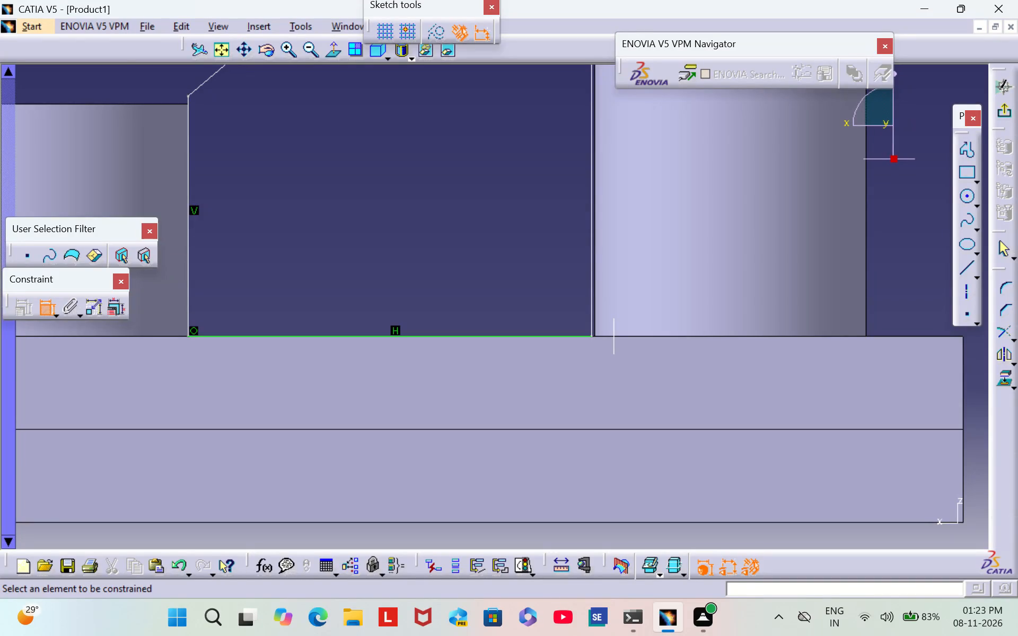
click(590, 334)
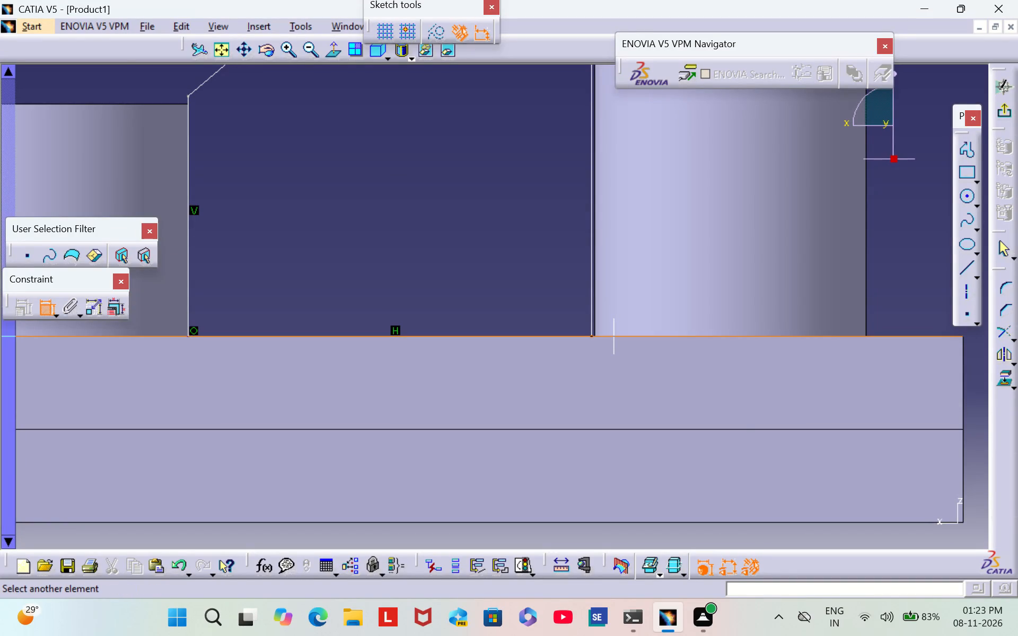
click(595, 333)
right_click(595, 341)
click(620, 487)
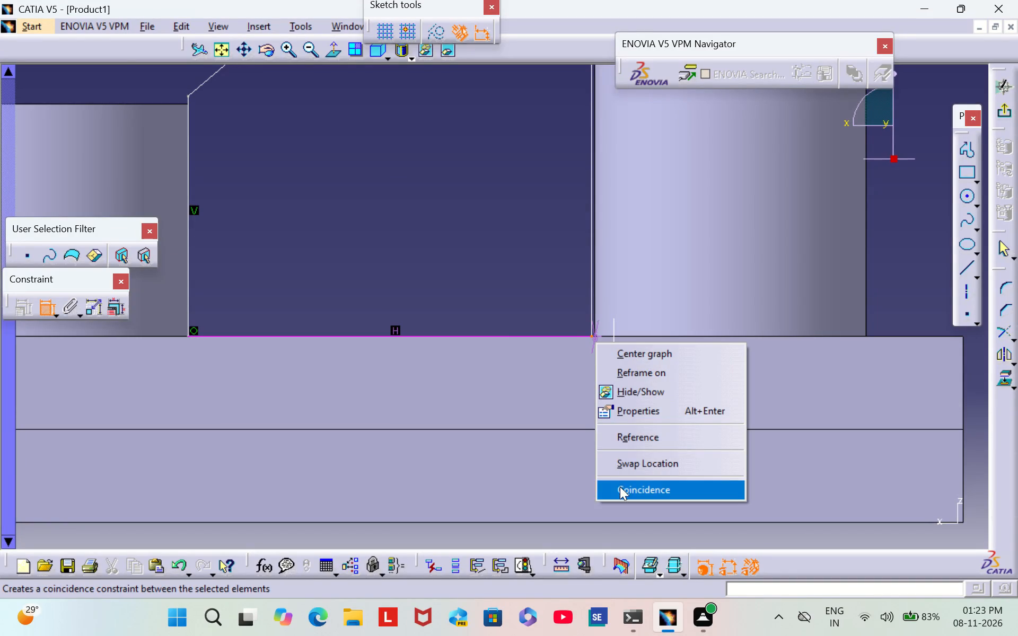
Make the rib profile's upper corner at the shorter boss coincident with that boss's top edge.
scroll(410, 229, down, 1)
middle_drag(411, 227, 461, 382)
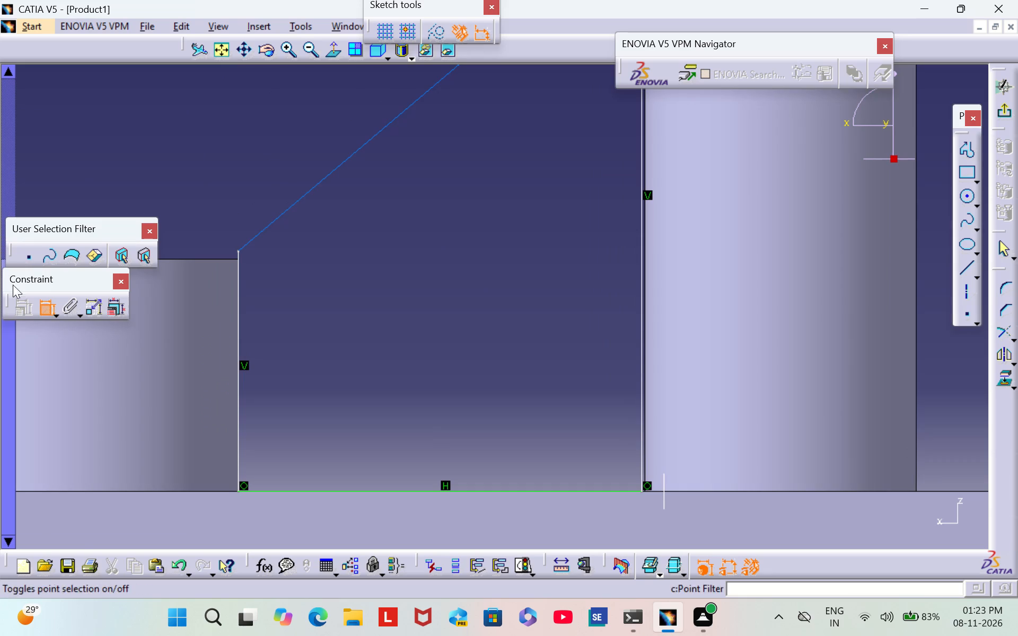
click(236, 251)
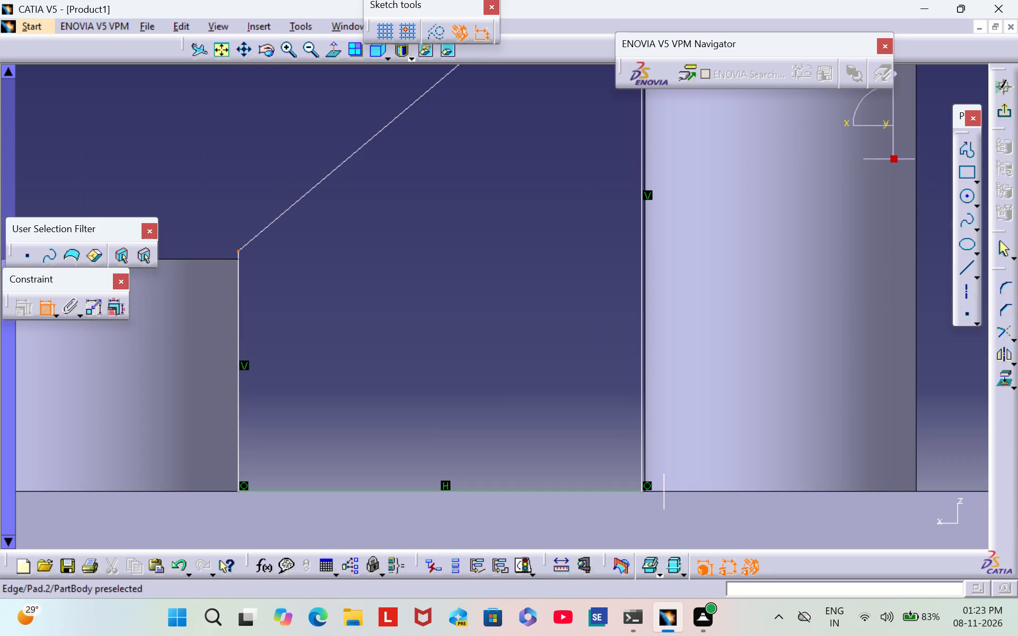
click(235, 260)
right_click(235, 260)
click(336, 408)
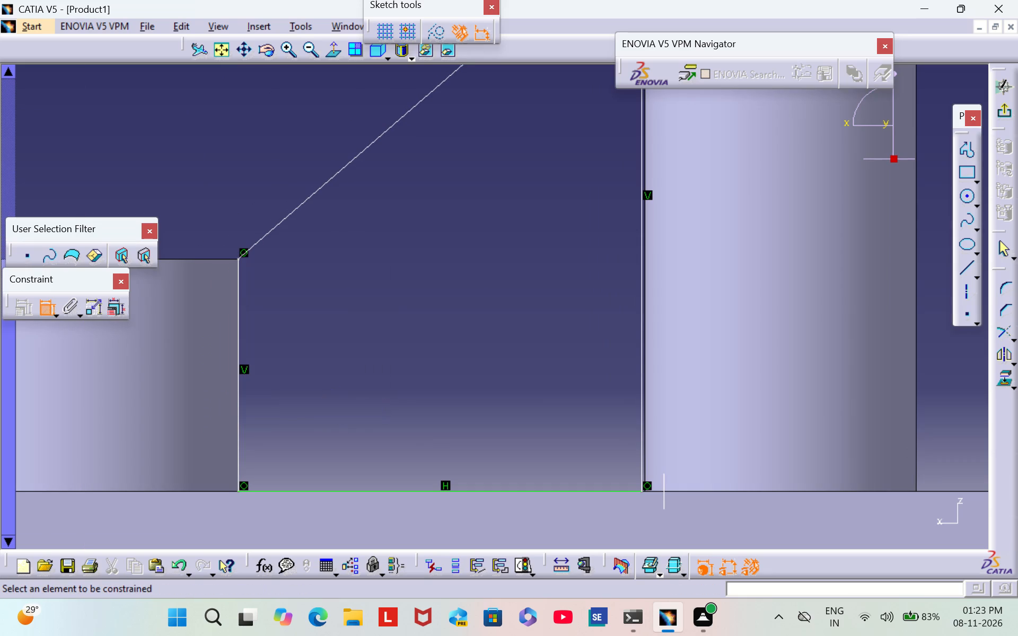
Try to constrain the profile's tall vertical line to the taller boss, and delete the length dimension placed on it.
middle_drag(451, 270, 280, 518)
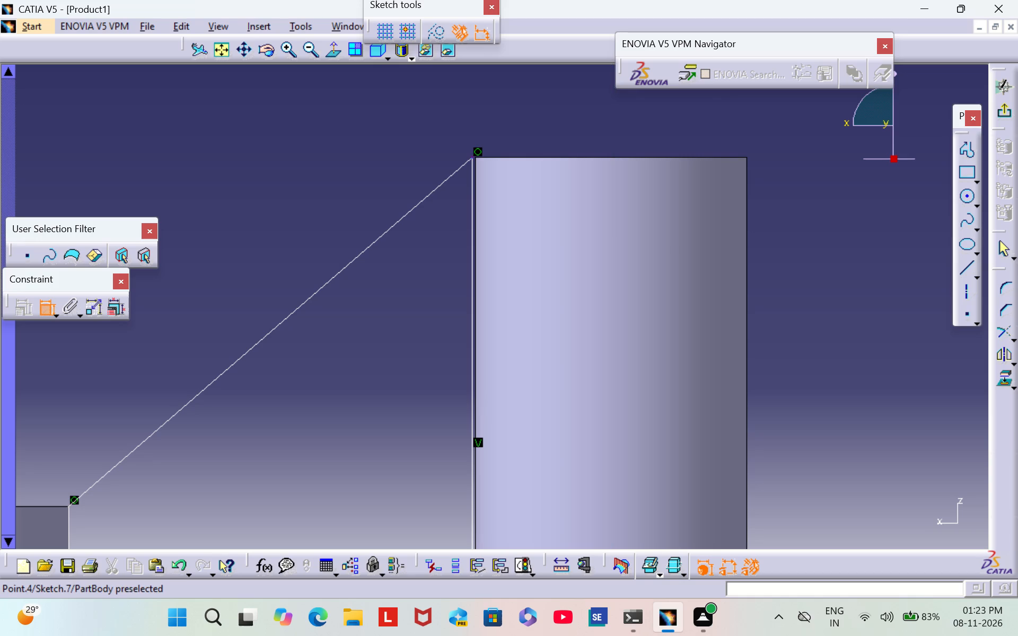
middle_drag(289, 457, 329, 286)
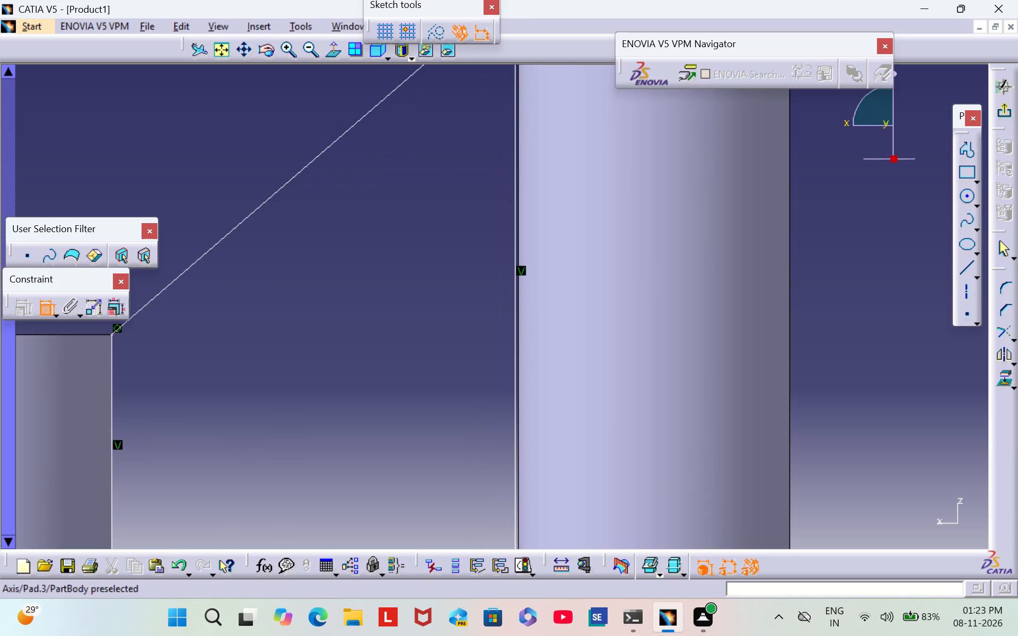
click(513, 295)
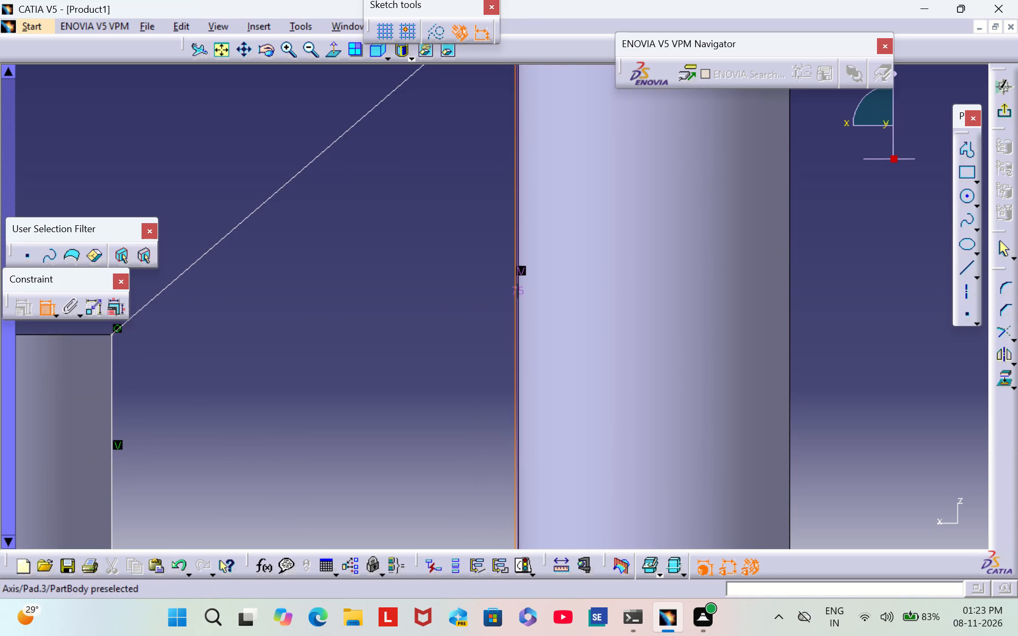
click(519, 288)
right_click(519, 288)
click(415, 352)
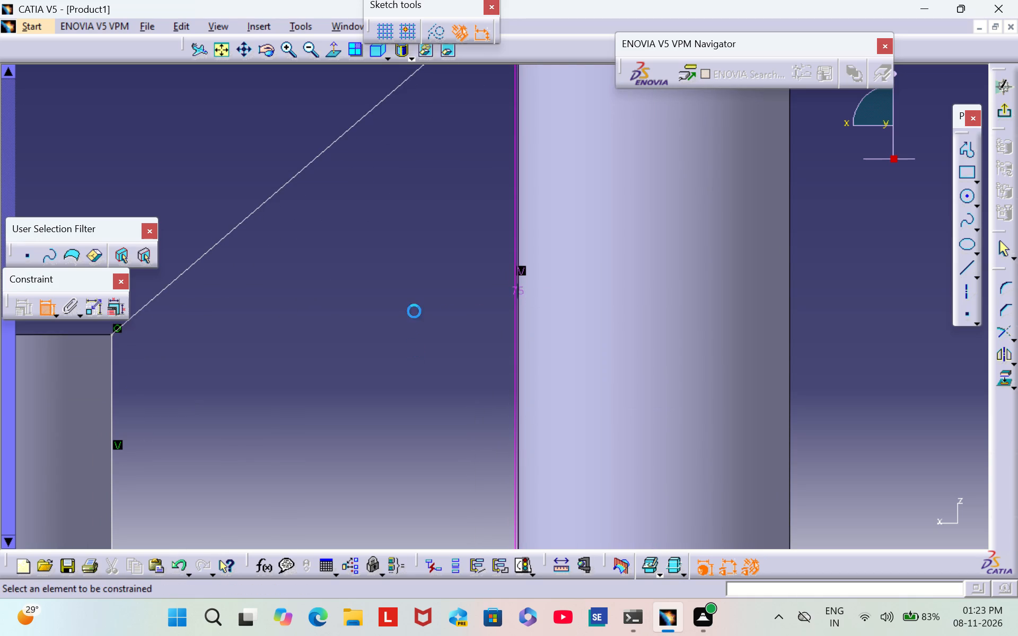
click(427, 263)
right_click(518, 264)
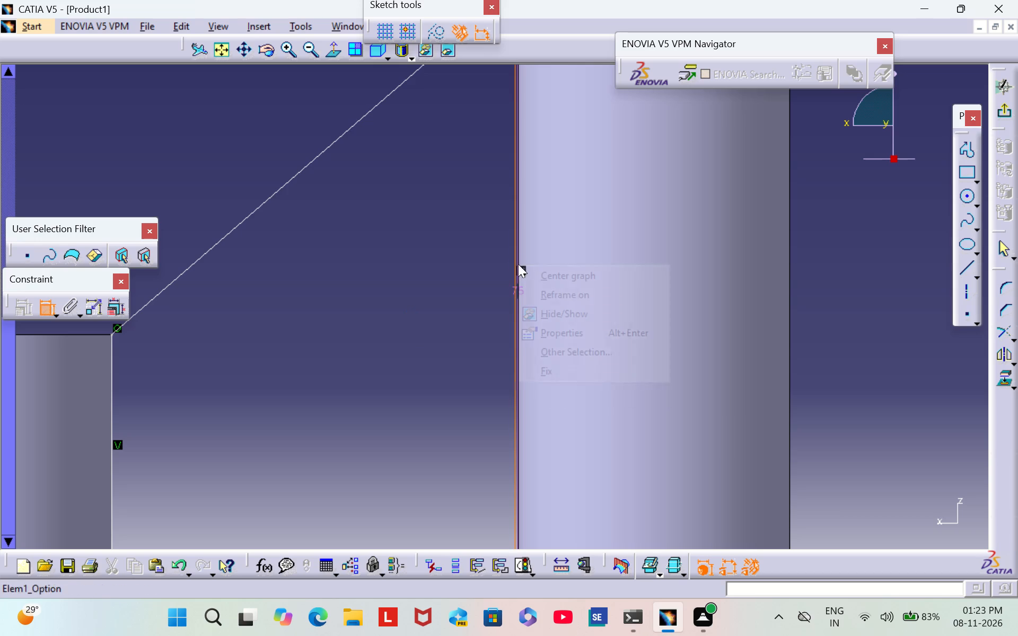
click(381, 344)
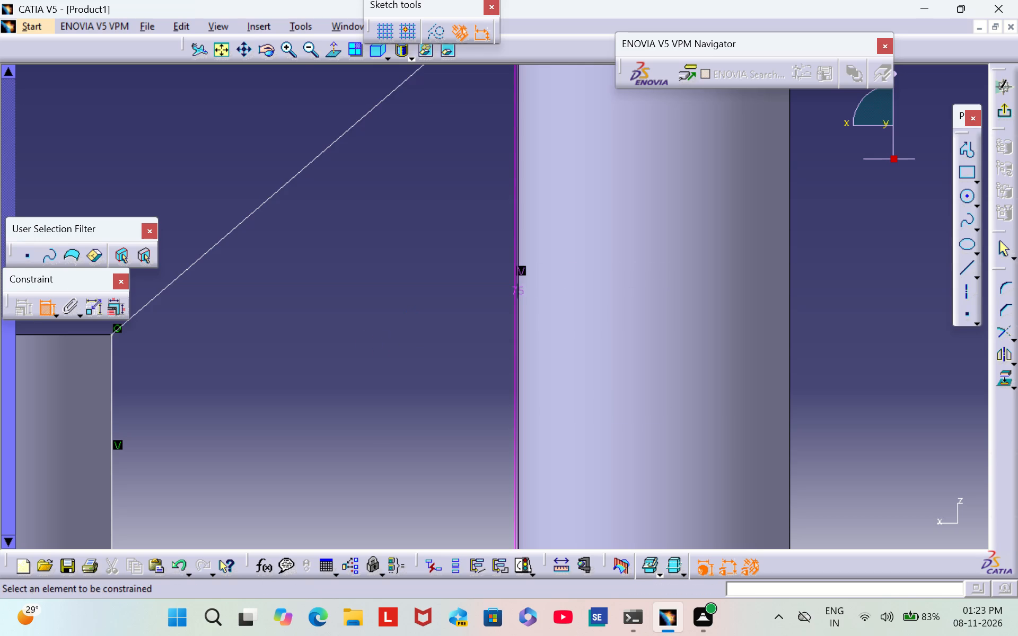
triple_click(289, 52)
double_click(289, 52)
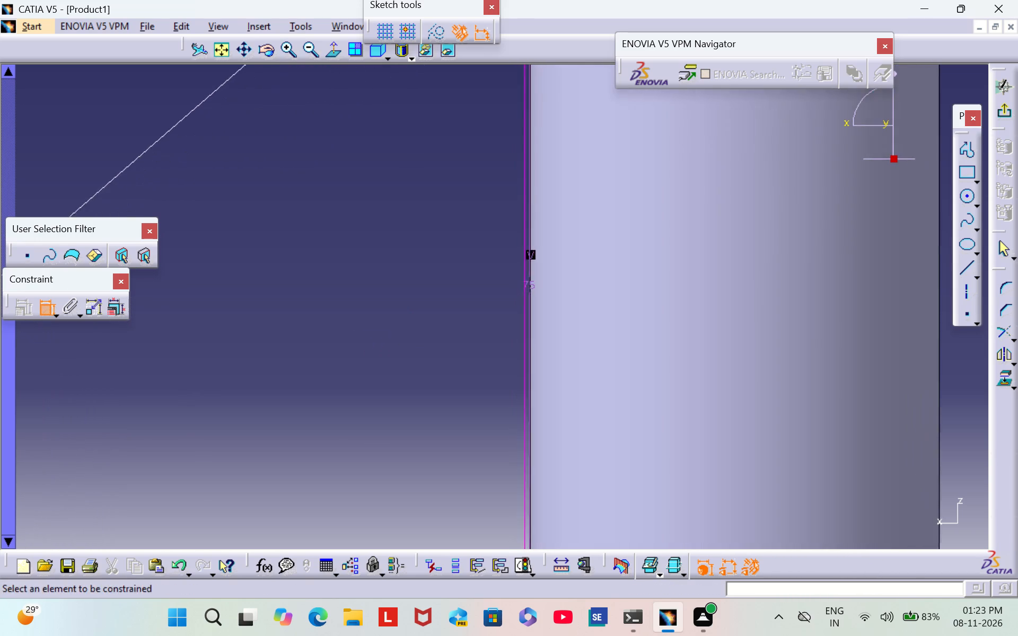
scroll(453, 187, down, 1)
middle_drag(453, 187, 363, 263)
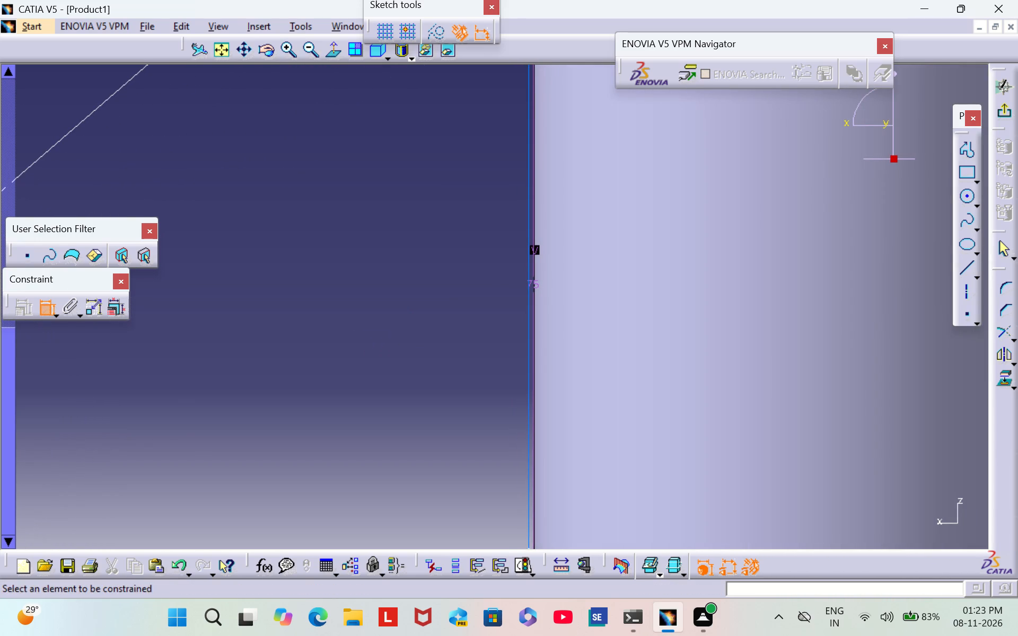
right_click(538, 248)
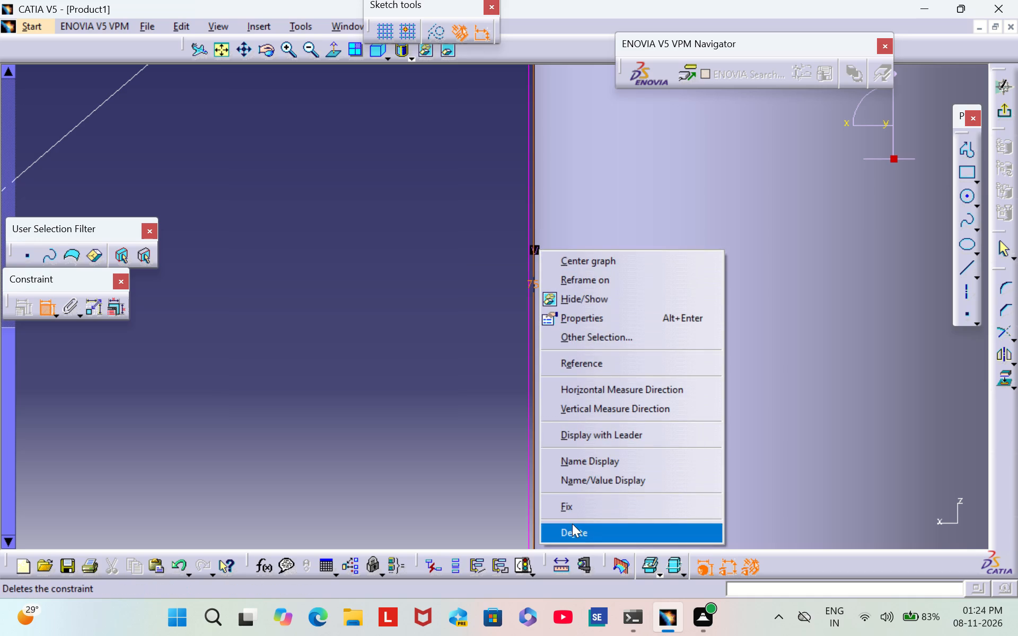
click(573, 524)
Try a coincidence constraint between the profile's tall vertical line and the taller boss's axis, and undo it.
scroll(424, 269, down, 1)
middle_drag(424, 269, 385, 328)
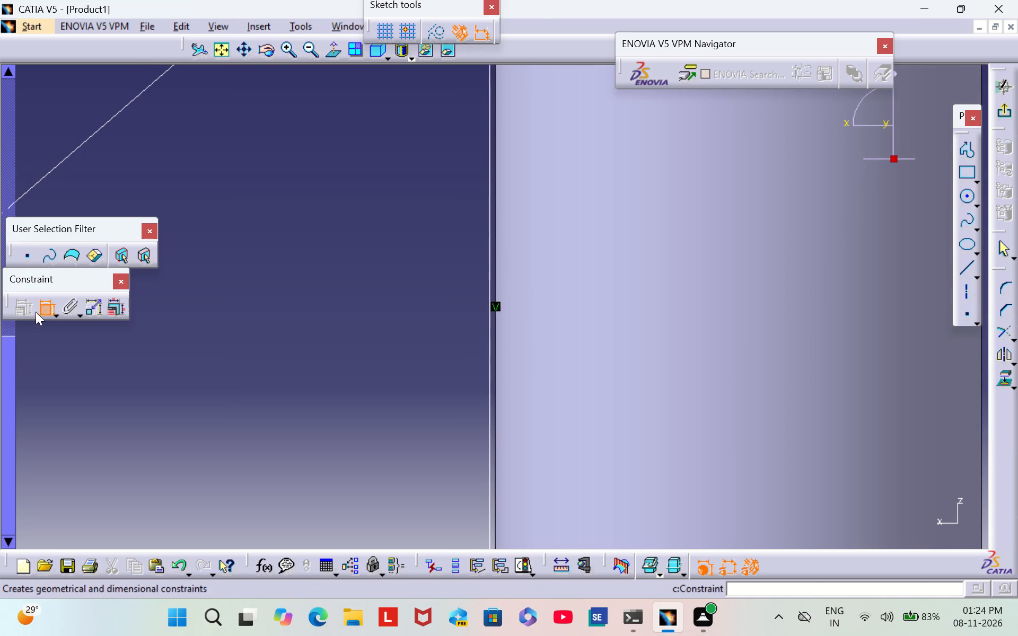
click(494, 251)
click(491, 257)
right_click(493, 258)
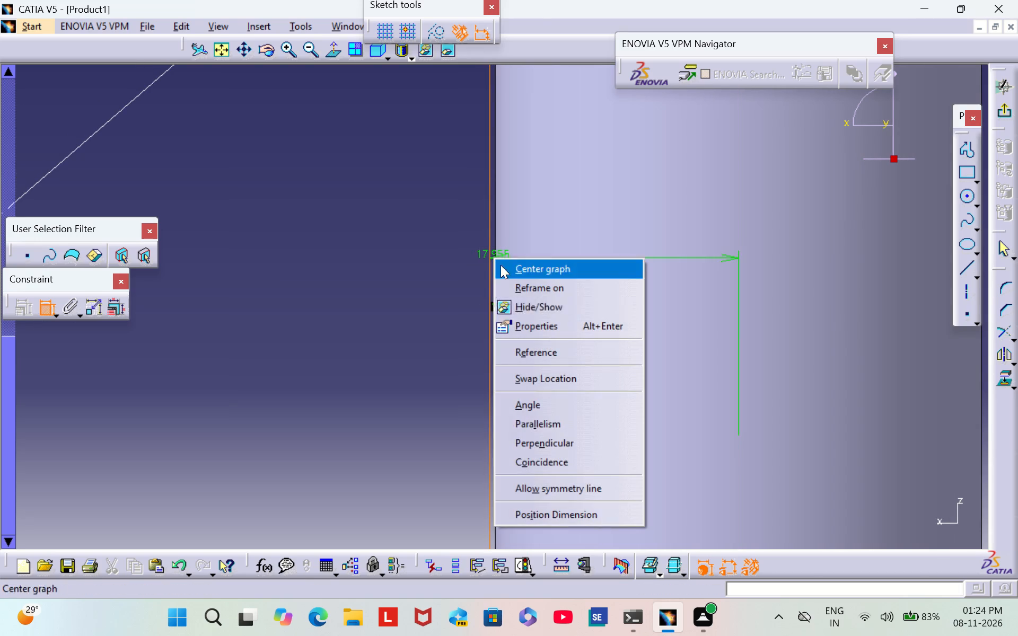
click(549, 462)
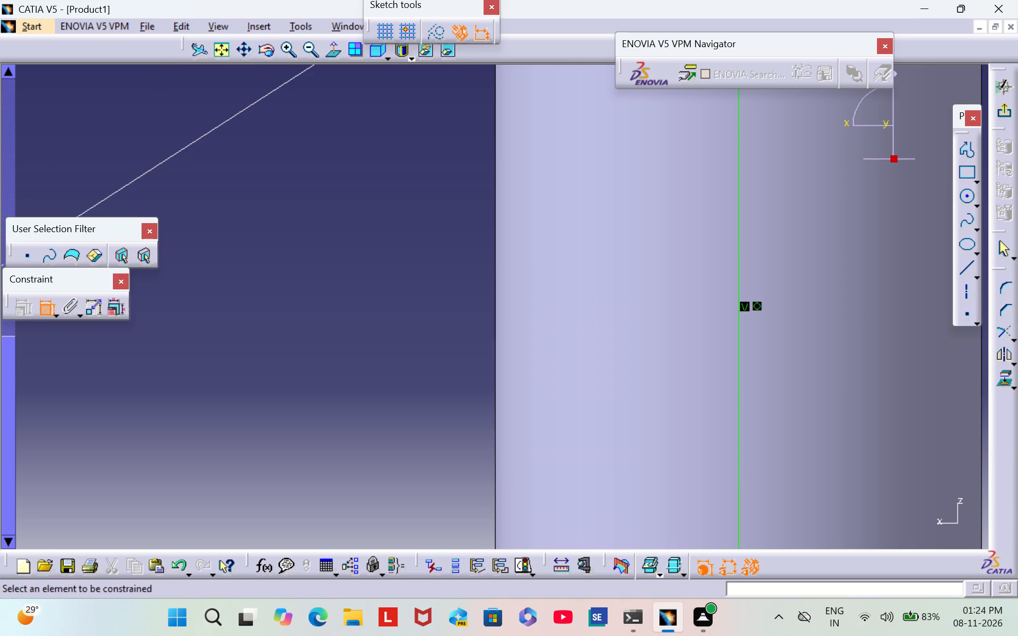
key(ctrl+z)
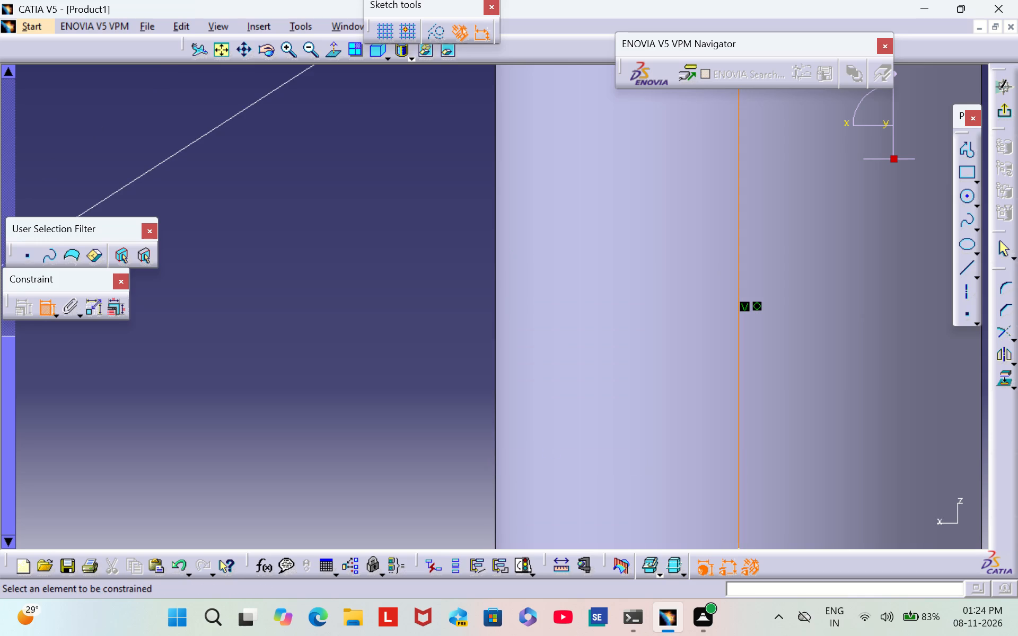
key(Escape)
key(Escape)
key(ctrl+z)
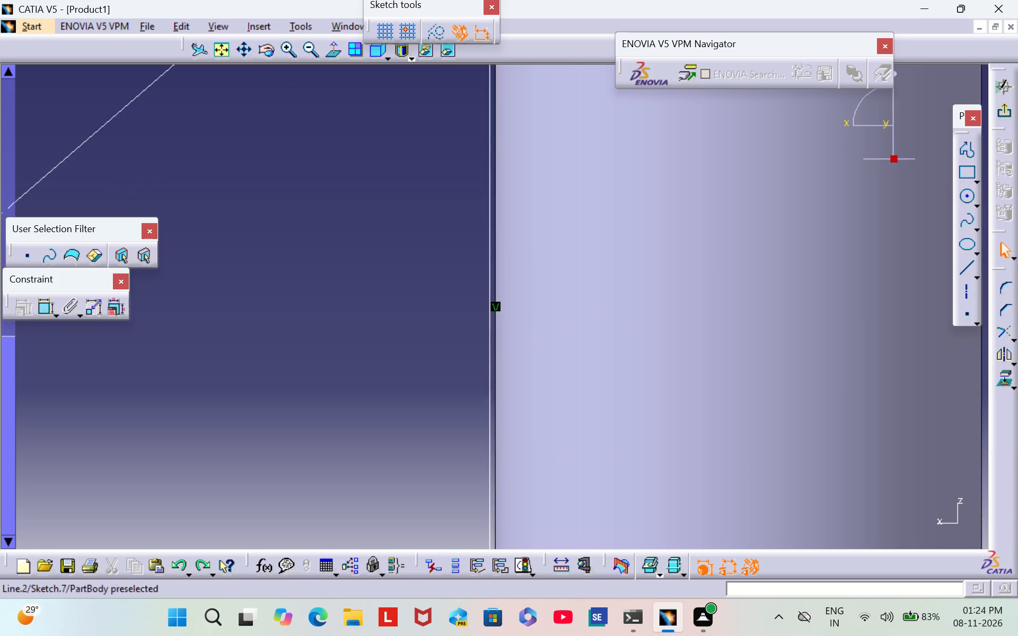
Exit the rib profile sketch.
click(343, 328)
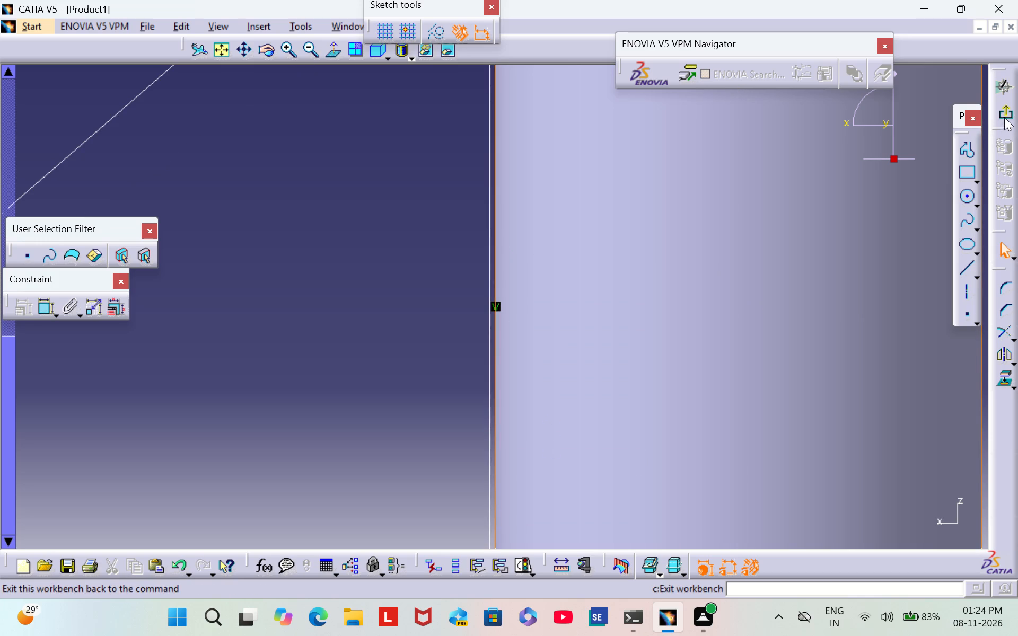
click(1005, 113)
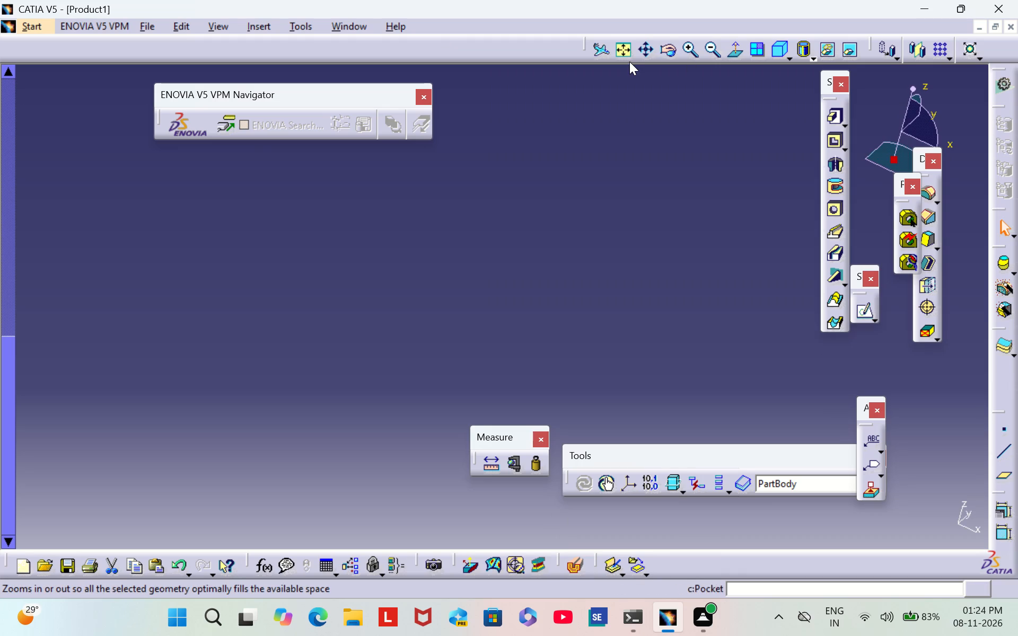
Pad the rib profile sketch between the two bosses with a length of 3 mm and mirrored extent.
click(629, 59)
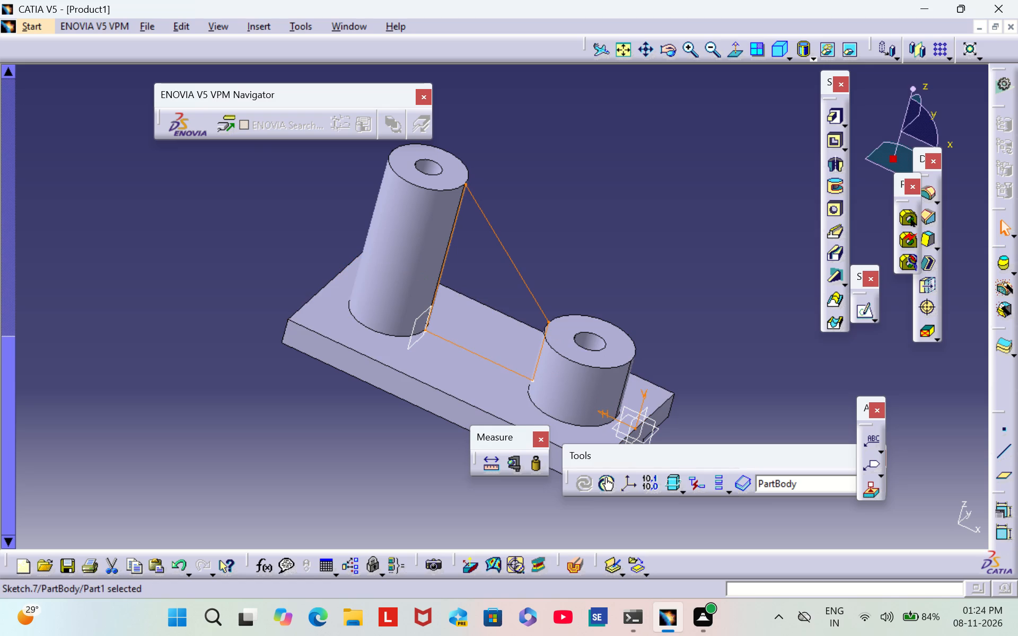
click(838, 118)
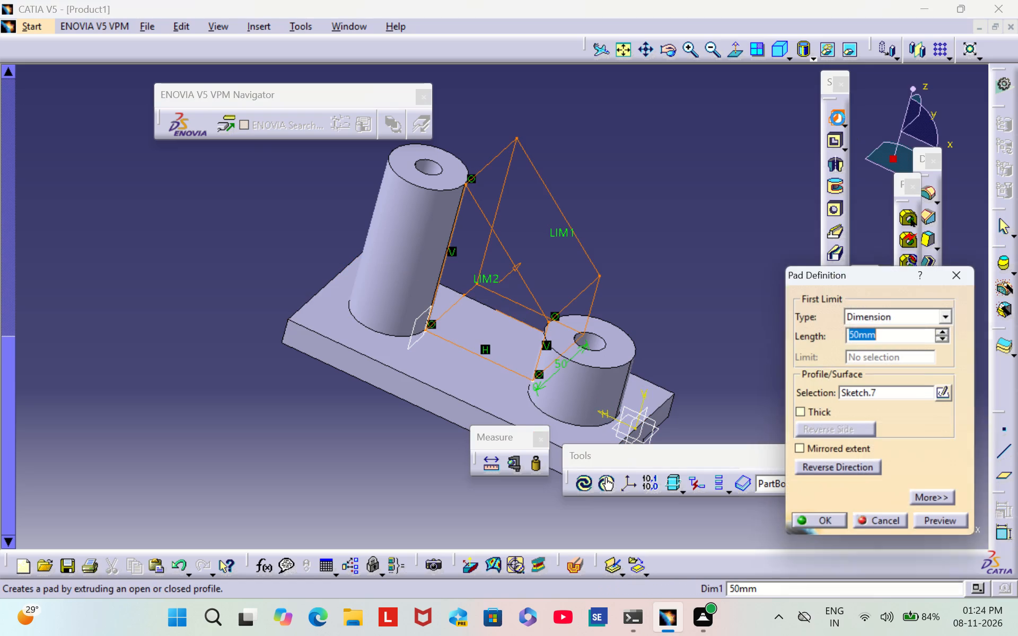
click(819, 451)
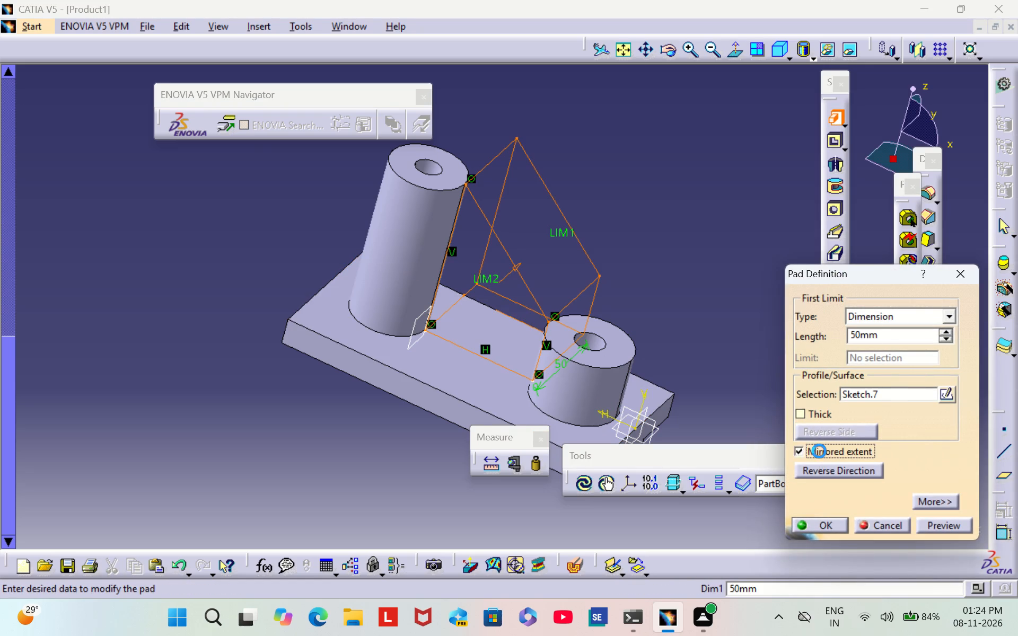
click(883, 335)
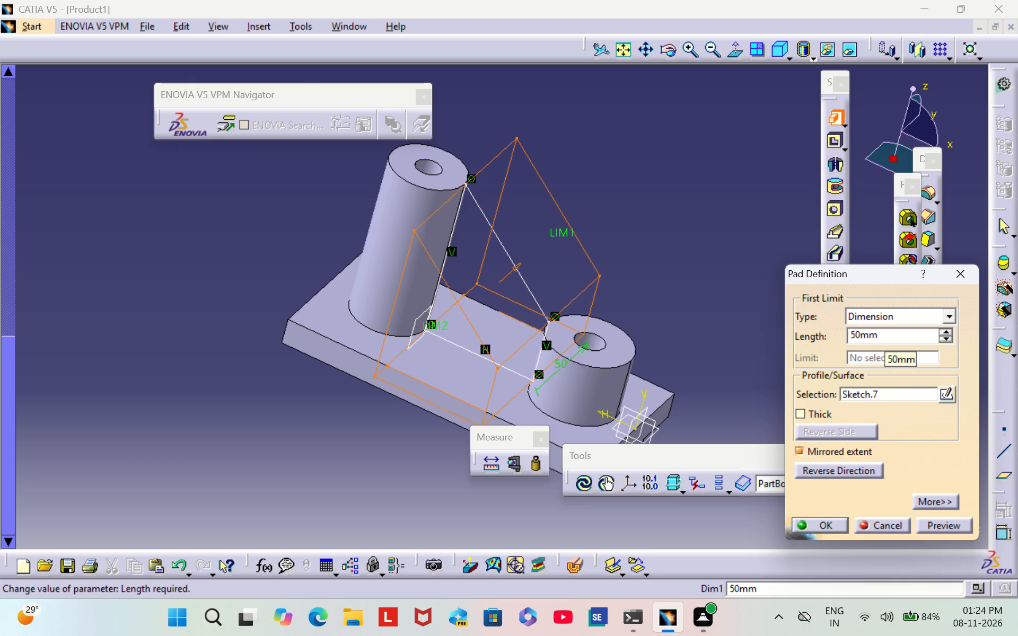
key(BackSpace)
key(BackSpace)
key(BackSpace)
key(BackSpace)
key(BackSpace)
key(3)
click(829, 527)
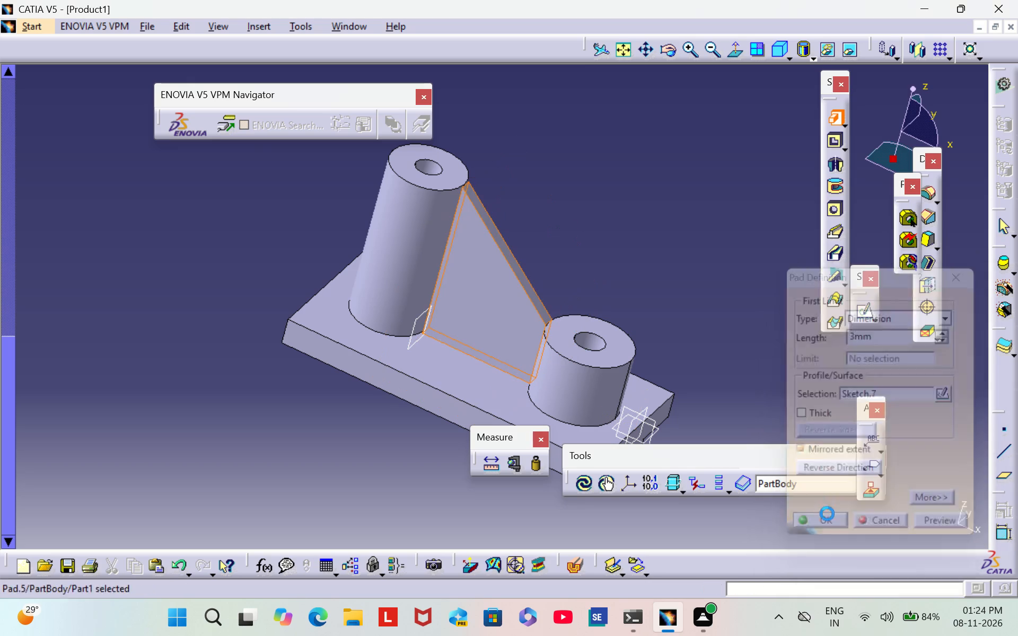
click(706, 296)
Examine the rib, both bosses and the T-shaped base from several angles.
scroll(357, 425, down, 2)
middle_drag(357, 425, 416, 410)
right_drag(359, 425, 416, 410)
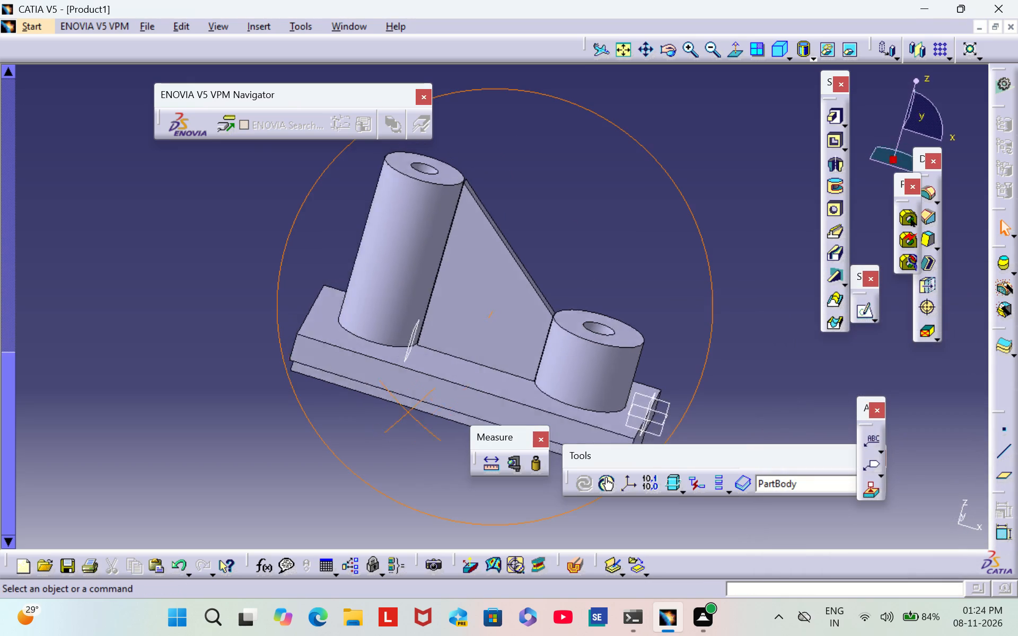
middle_drag(416, 410, 408, 388)
right_drag(416, 410, 408, 388)
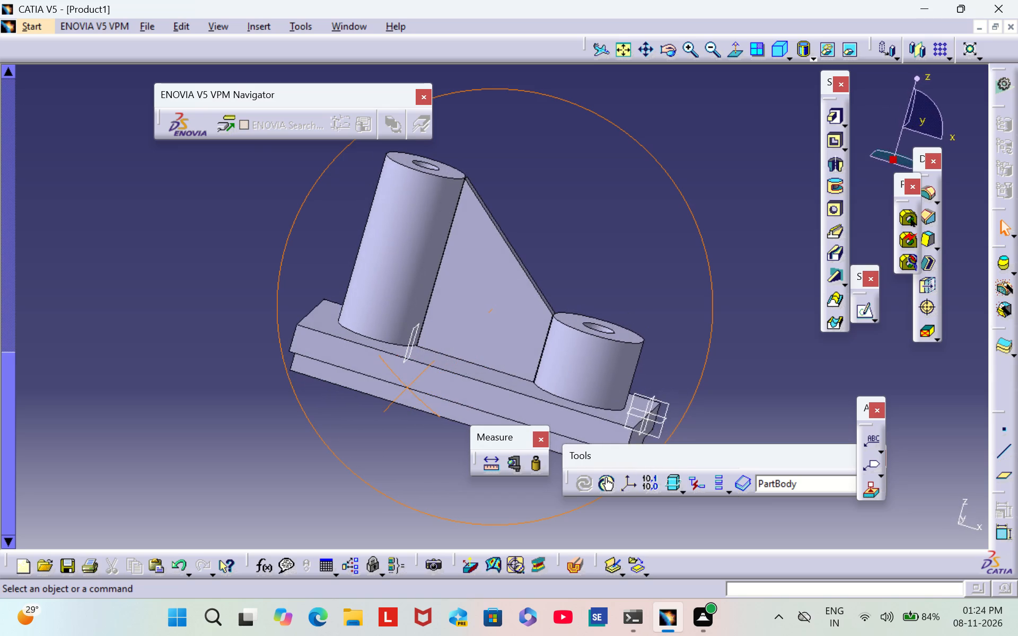
middle_drag(408, 388, 315, 351)
right_drag(408, 388, 204, 308)
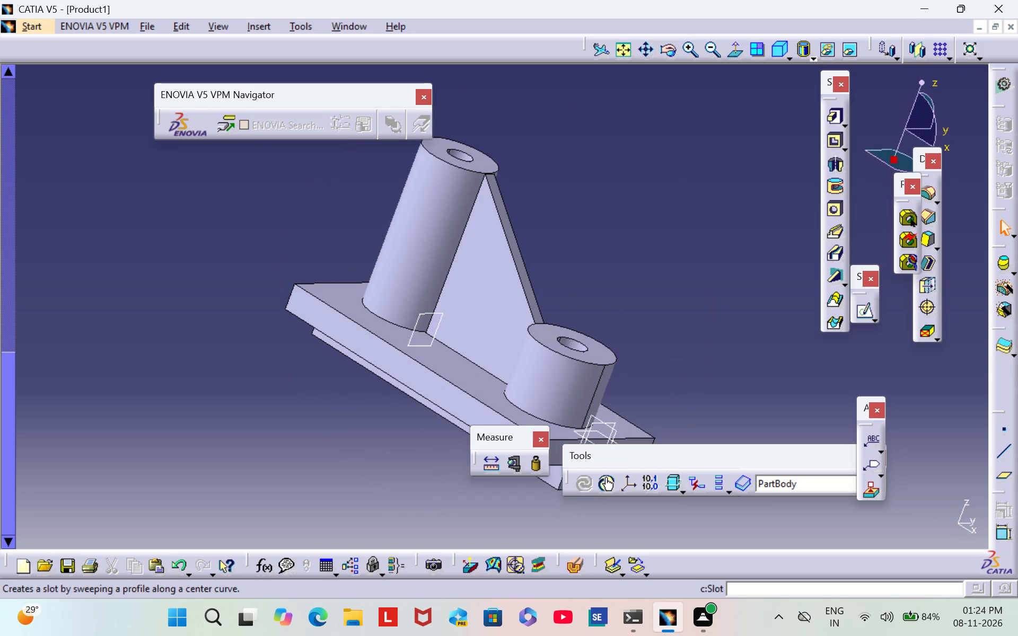
middle_drag(587, 120, 585, 198)
right_drag(586, 118, 585, 198)
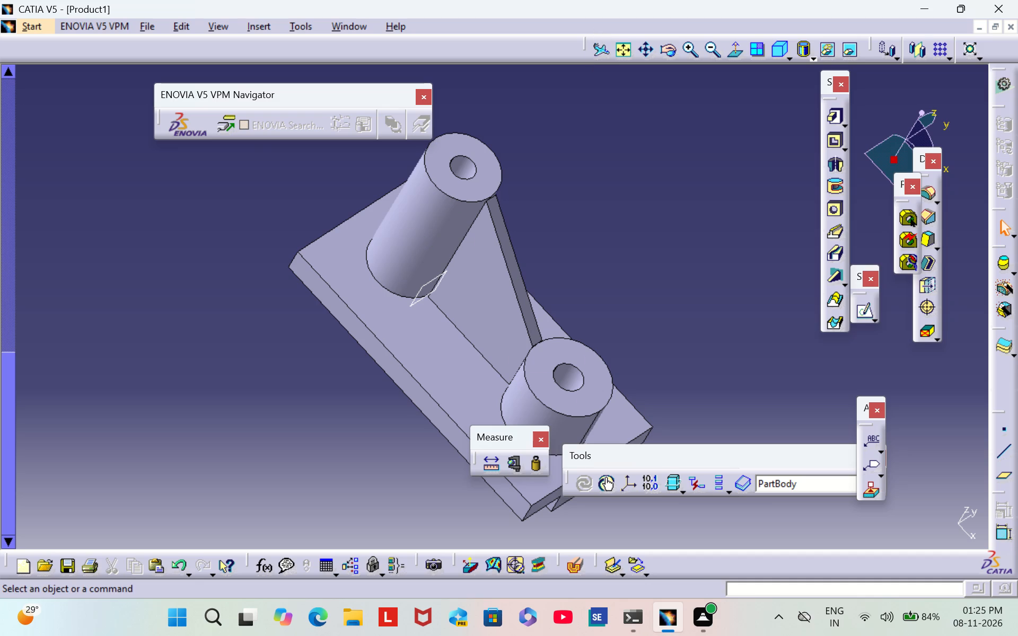
middle_drag(329, 385, 304, 206)
right_drag(329, 380, 304, 206)
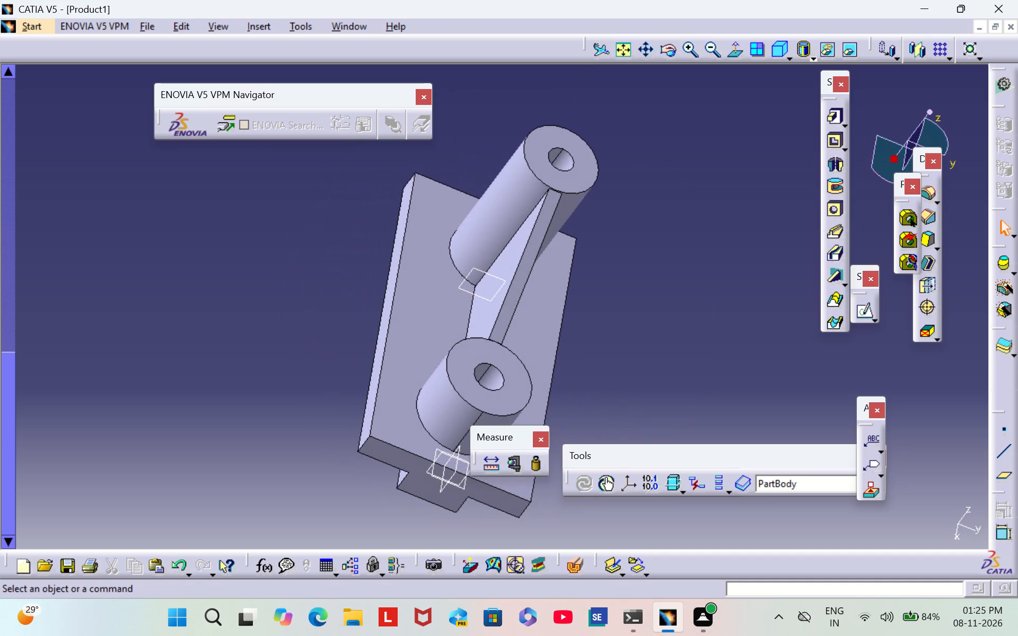
middle_drag(226, 423, 489, 436)
scroll(226, 422, down, 1)
right_drag(226, 422, 489, 436)
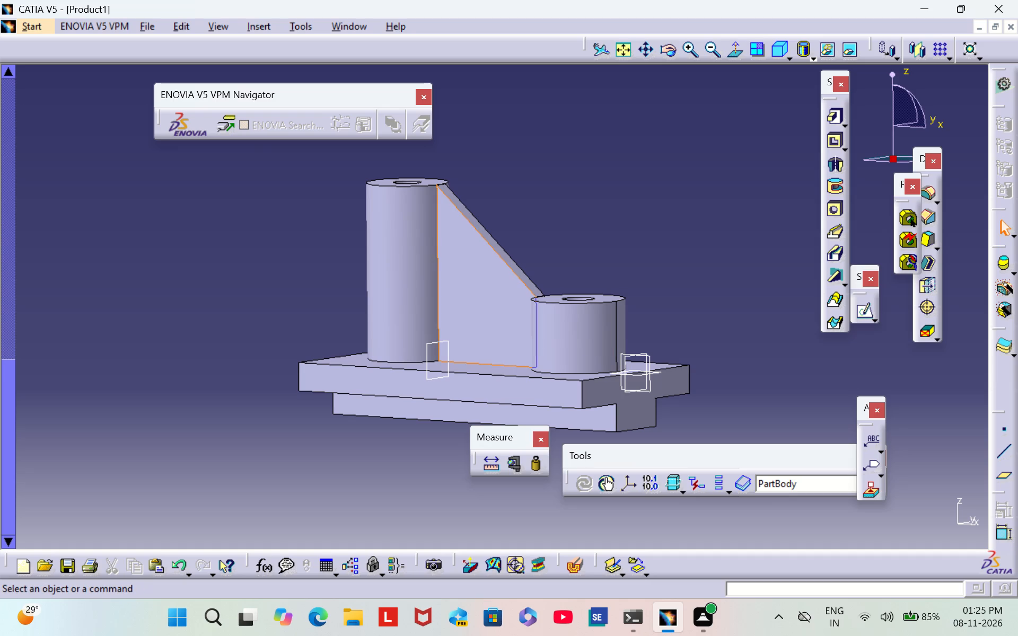
middle_drag(547, 231, 494, 320)
scroll(547, 231, down, 1)
right_drag(548, 230, 494, 320)
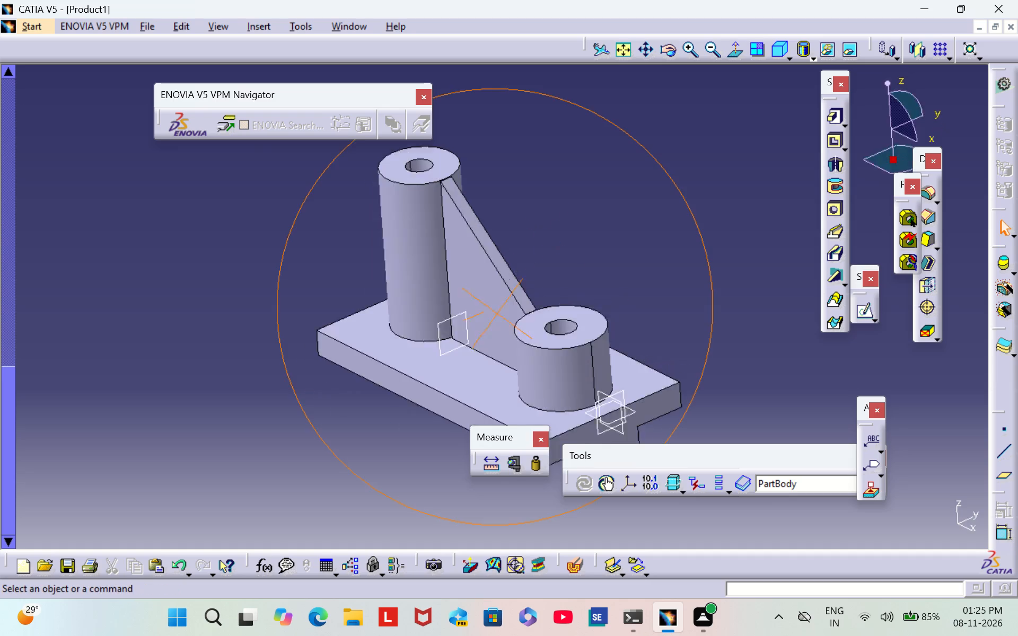
right_drag(494, 320, 449, 381)
middle_drag(494, 320, 450, 376)
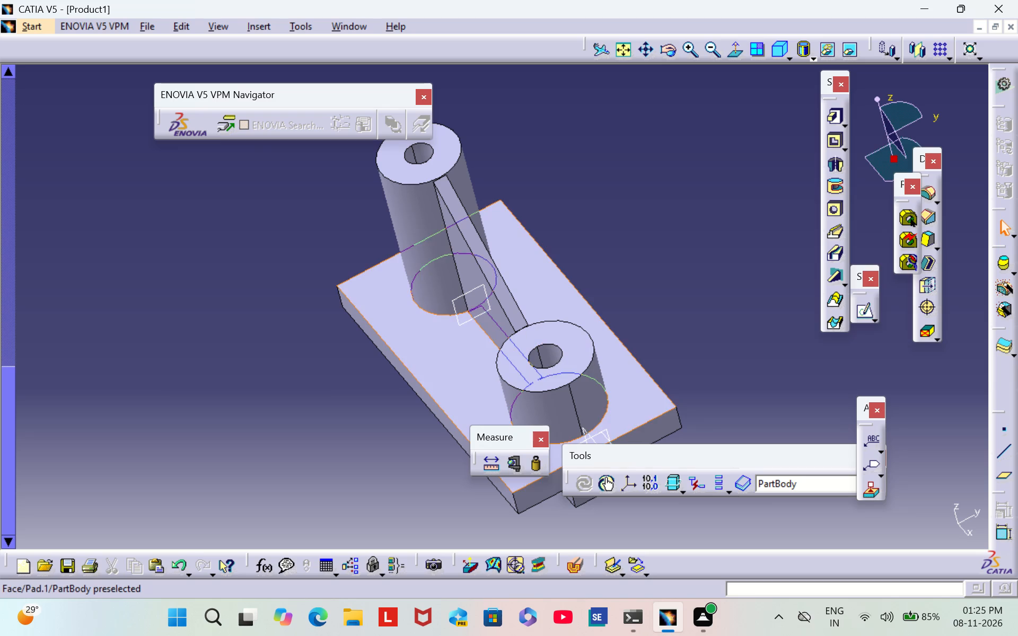
Set the fill colour of the base's top face to reddish brown.
right_click(535, 270)
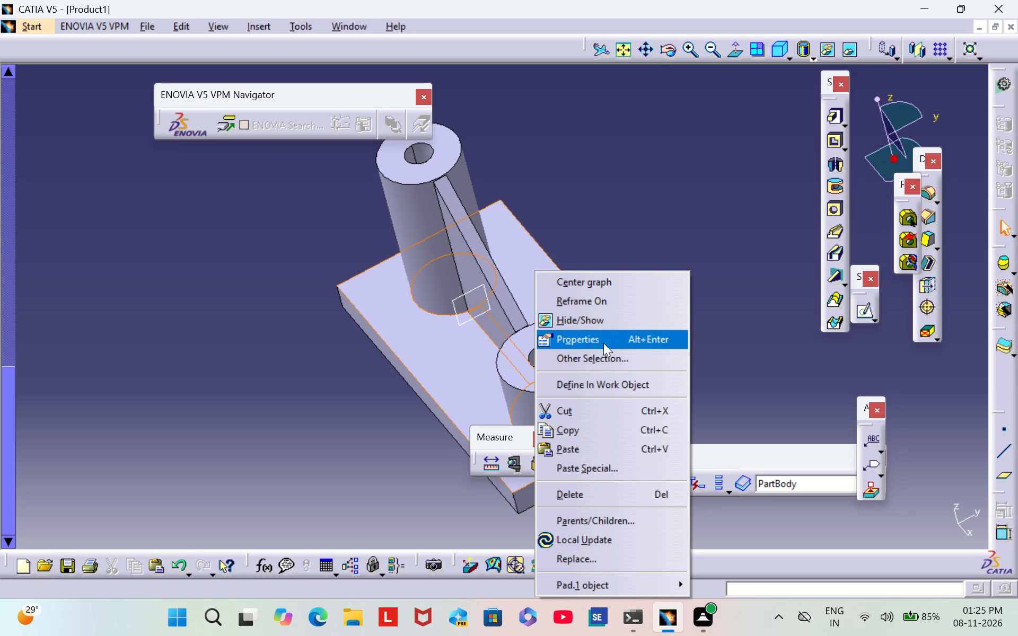
click(603, 343)
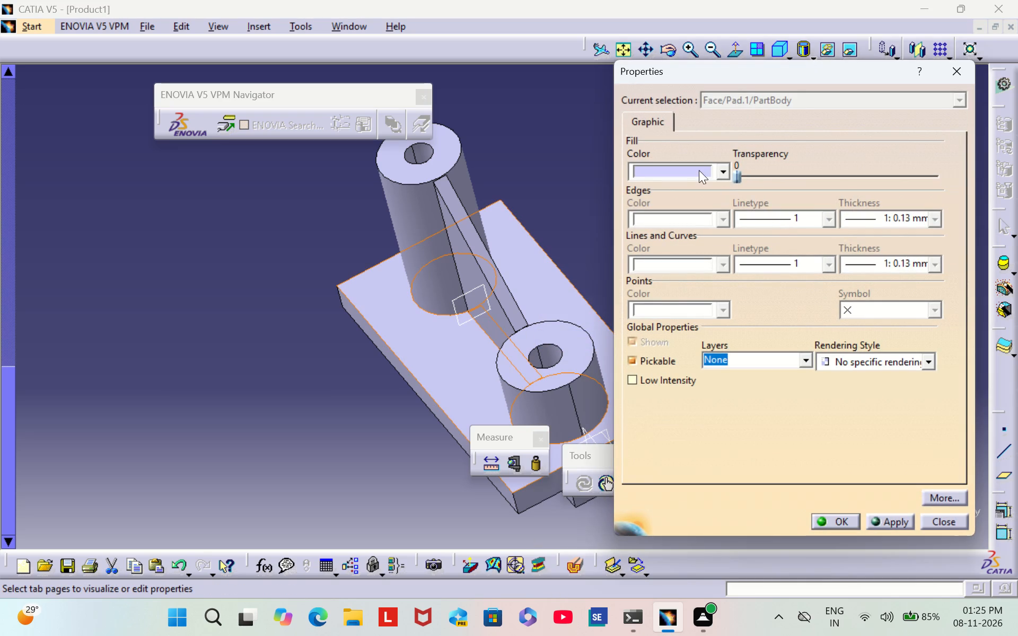
click(699, 170)
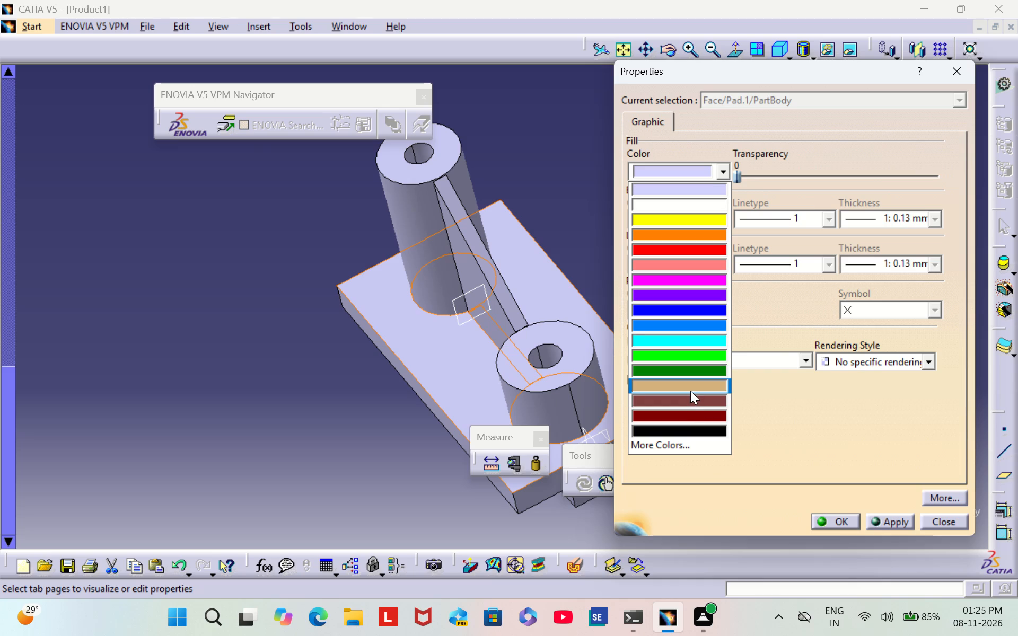
click(689, 403)
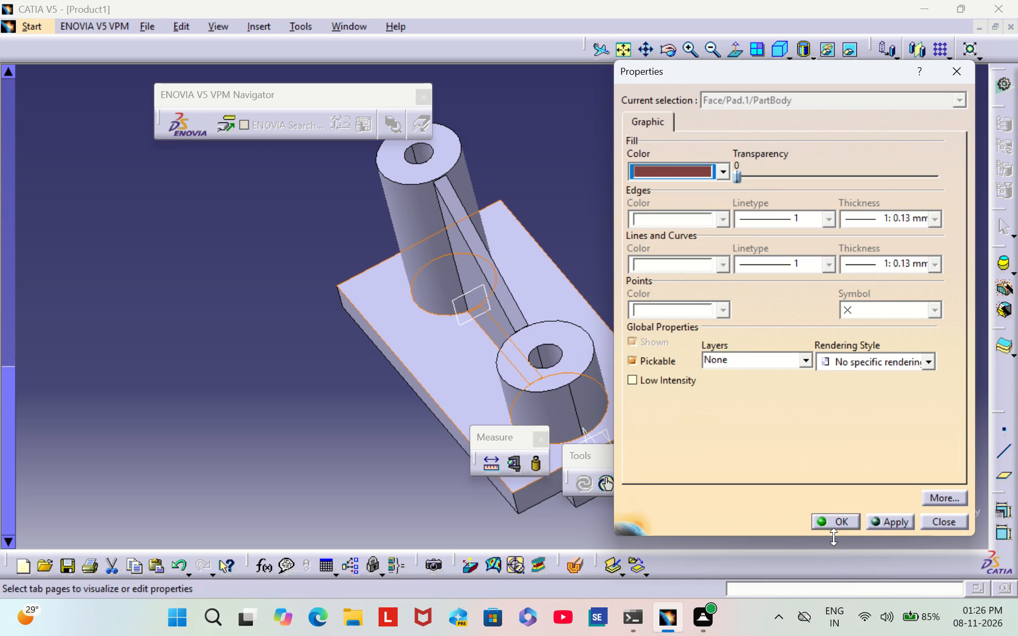
click(840, 516)
click(687, 225)
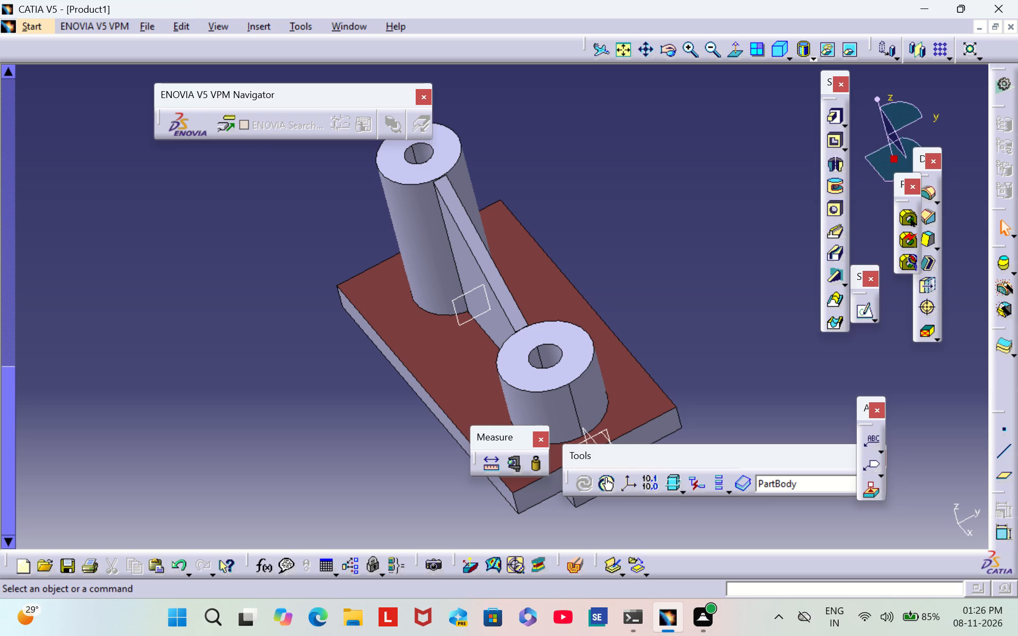
right_click(686, 226)
scroll(686, 226, up, 1)
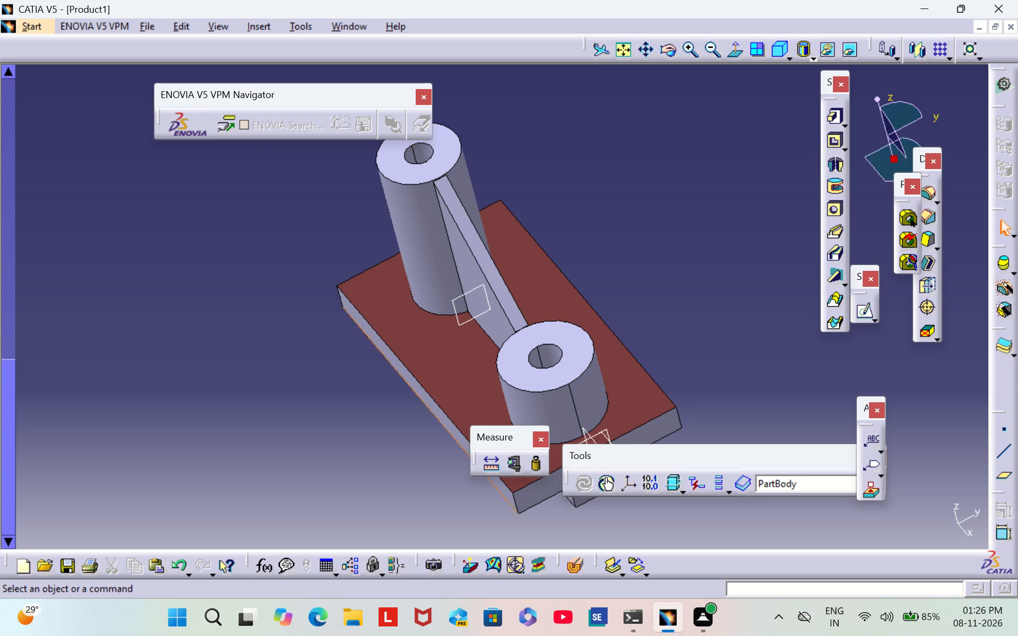
Set the fill colour of the taller boss's top face to cyan.
click(410, 170)
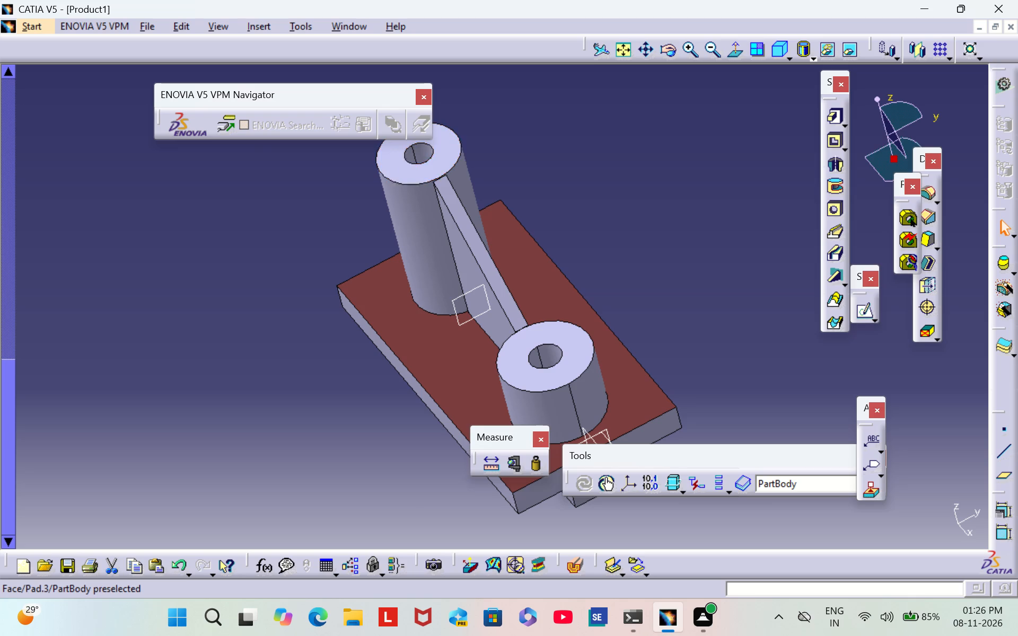
right_click(412, 171)
click(452, 242)
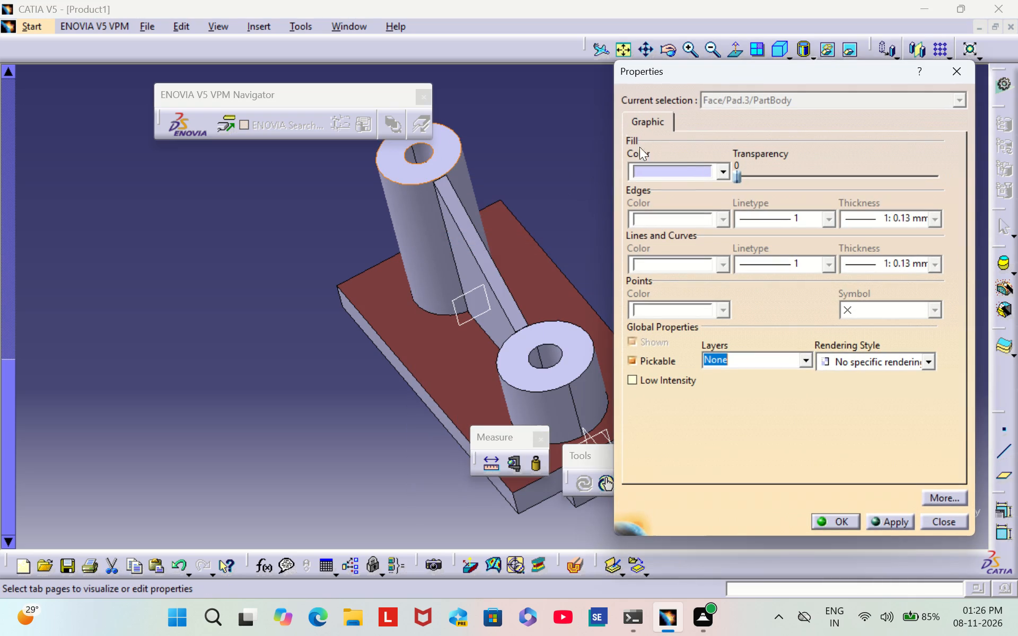
click(675, 173)
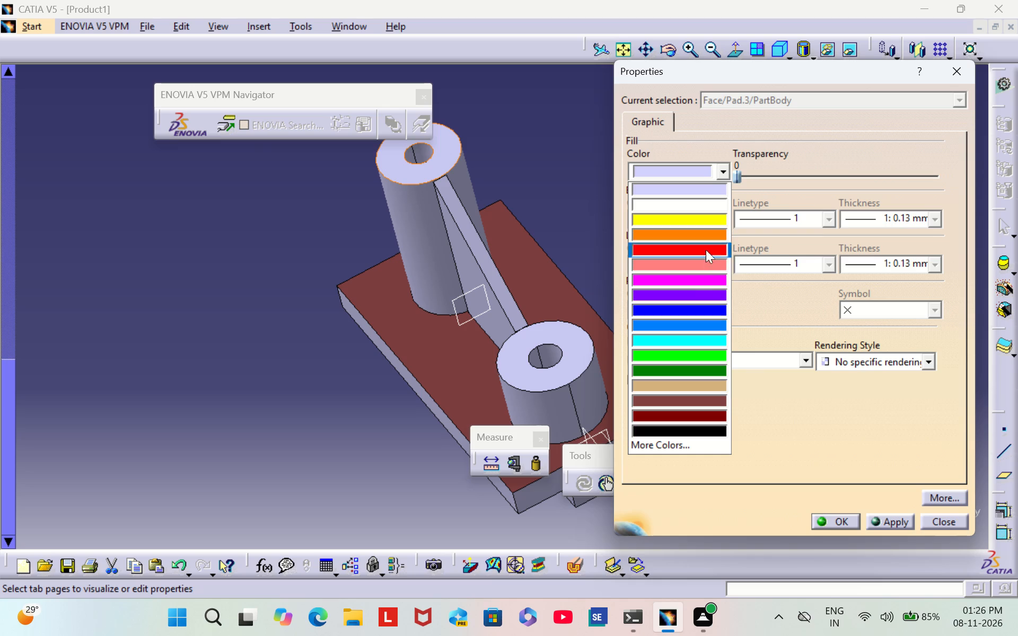
click(698, 339)
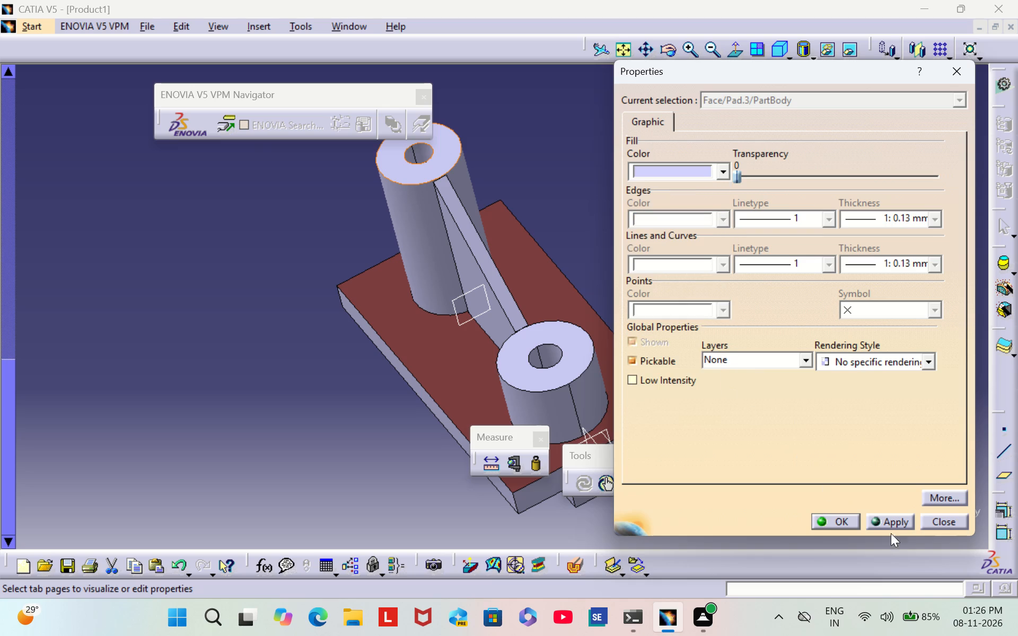
click(831, 514)
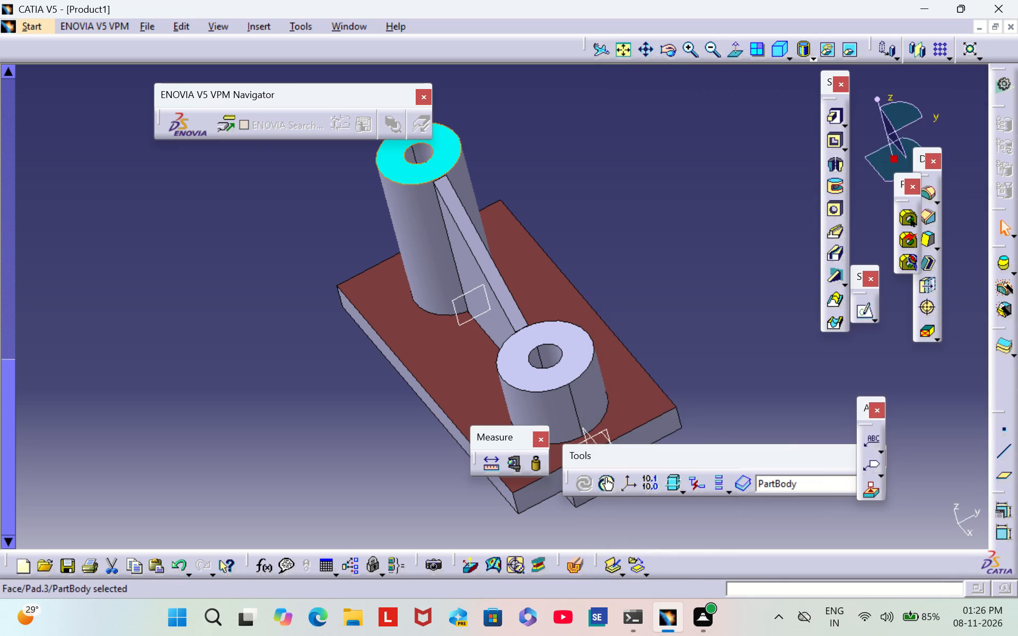
click(692, 347)
drag(694, 341, 691, 365)
Set the fill colour of the shorter boss's top face to cyan.
scroll(704, 343, up, 1)
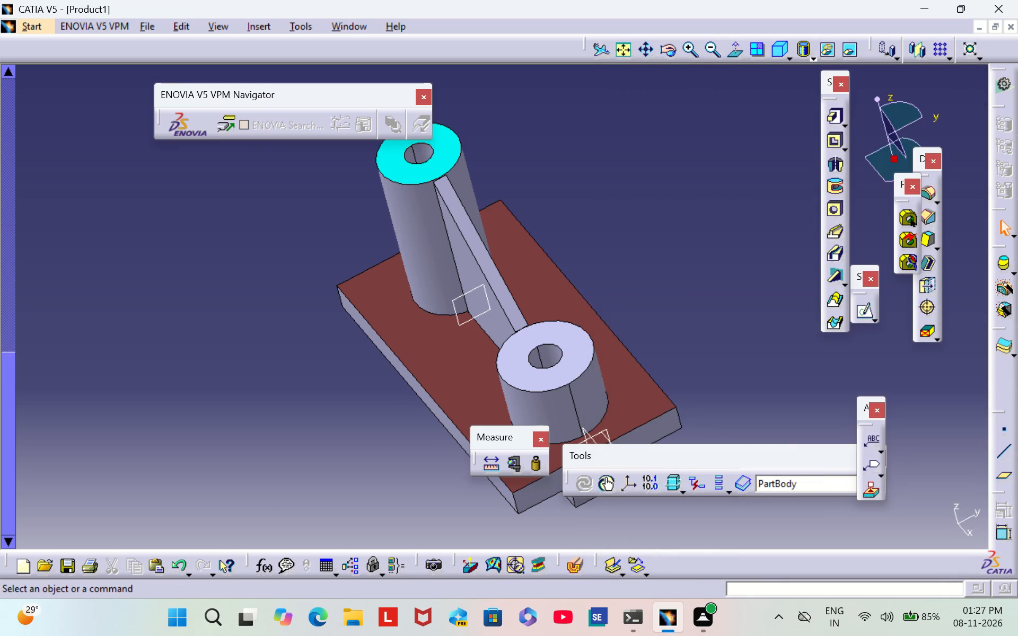
middle_click(700, 362)
middle_drag(564, 340, 665, 361)
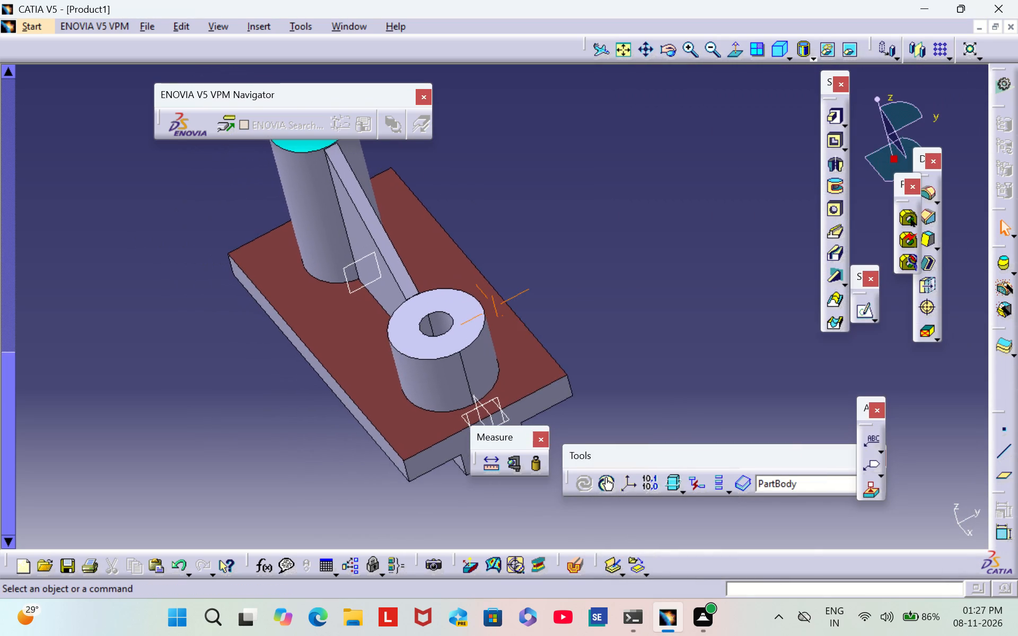
click(476, 316)
right_click(475, 319)
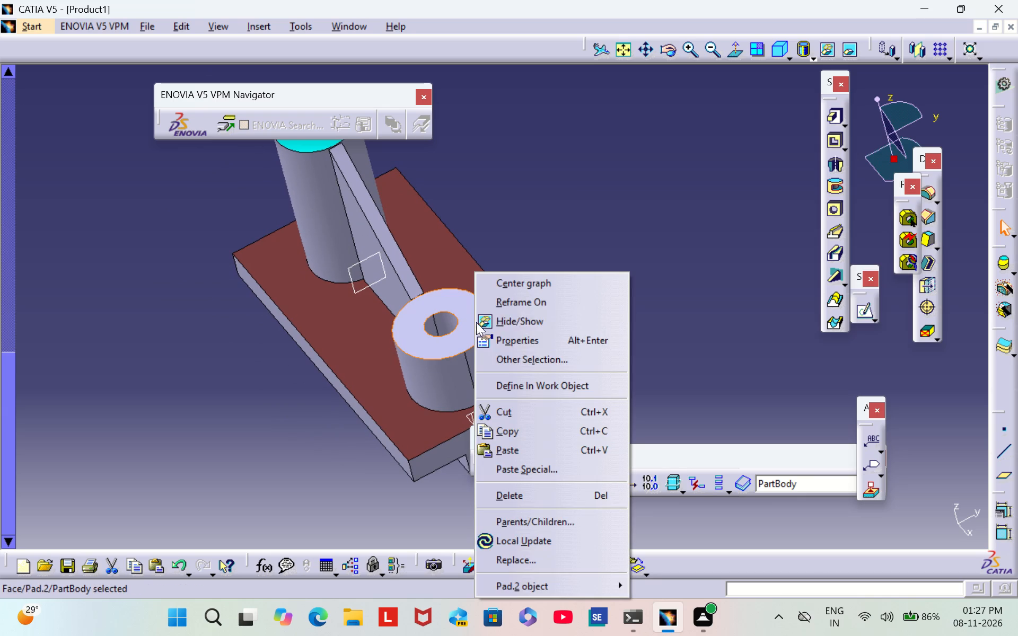
click(516, 334)
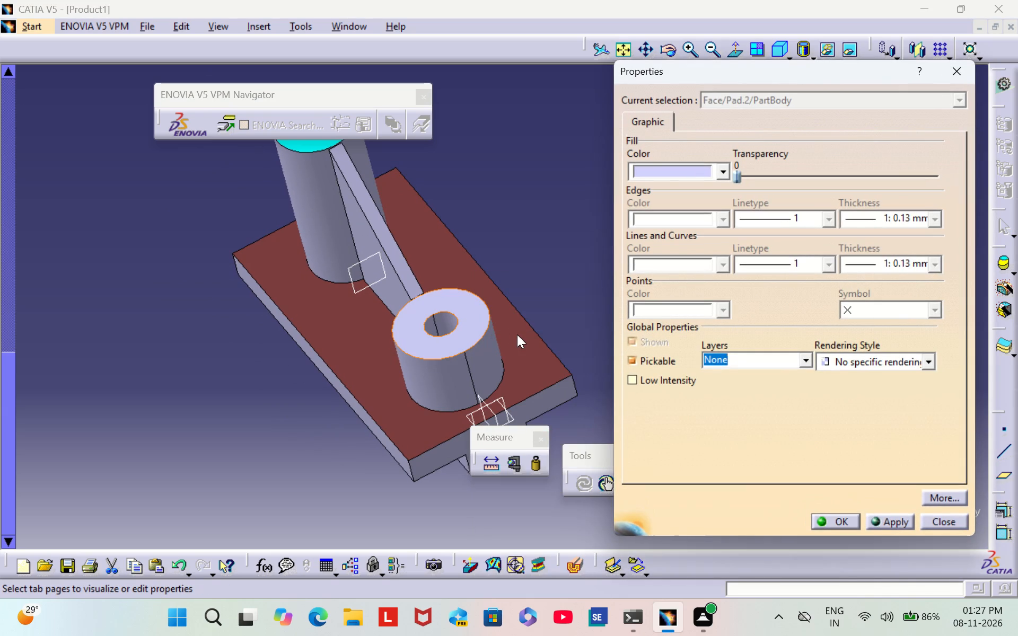
click(675, 162)
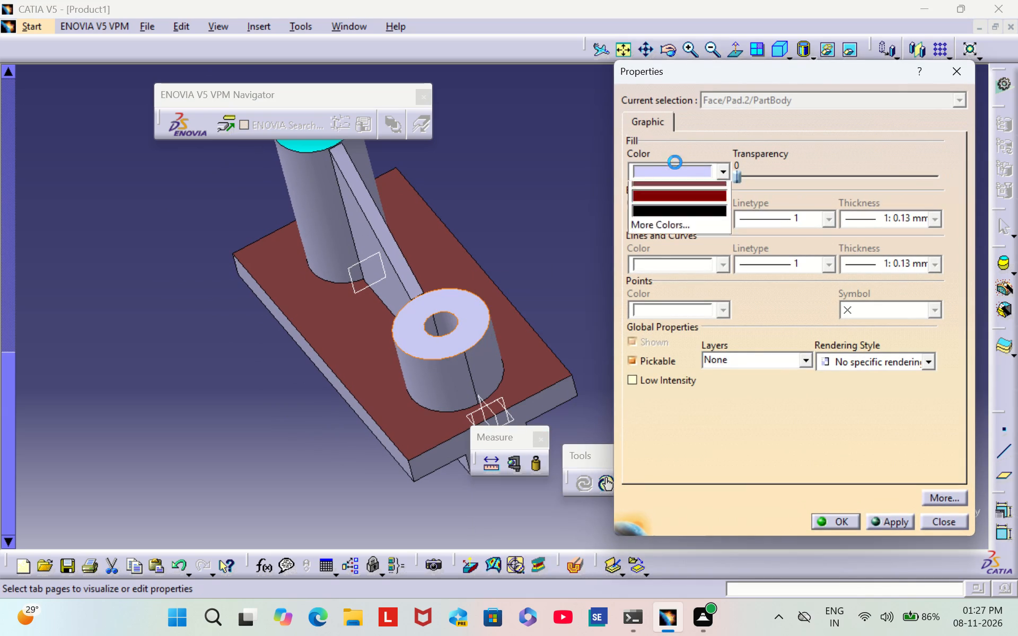
click(683, 337)
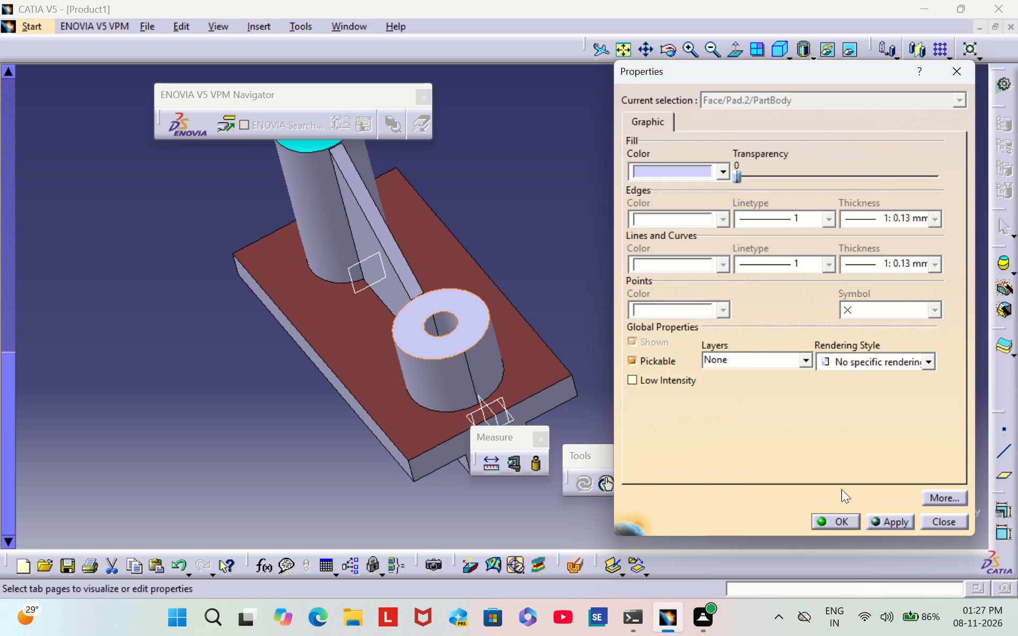
click(847, 521)
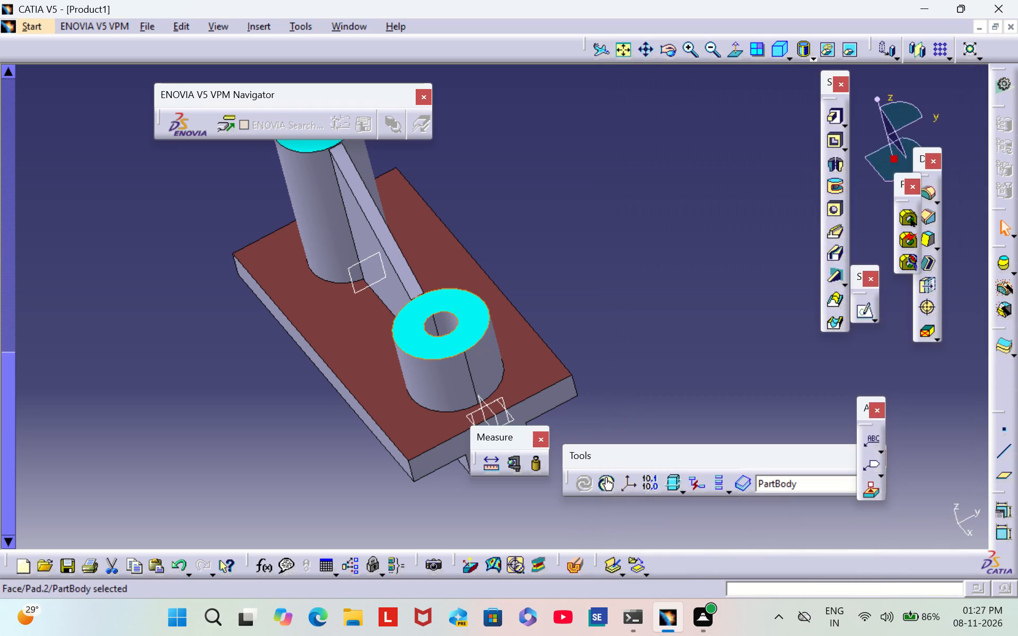
click(639, 373)
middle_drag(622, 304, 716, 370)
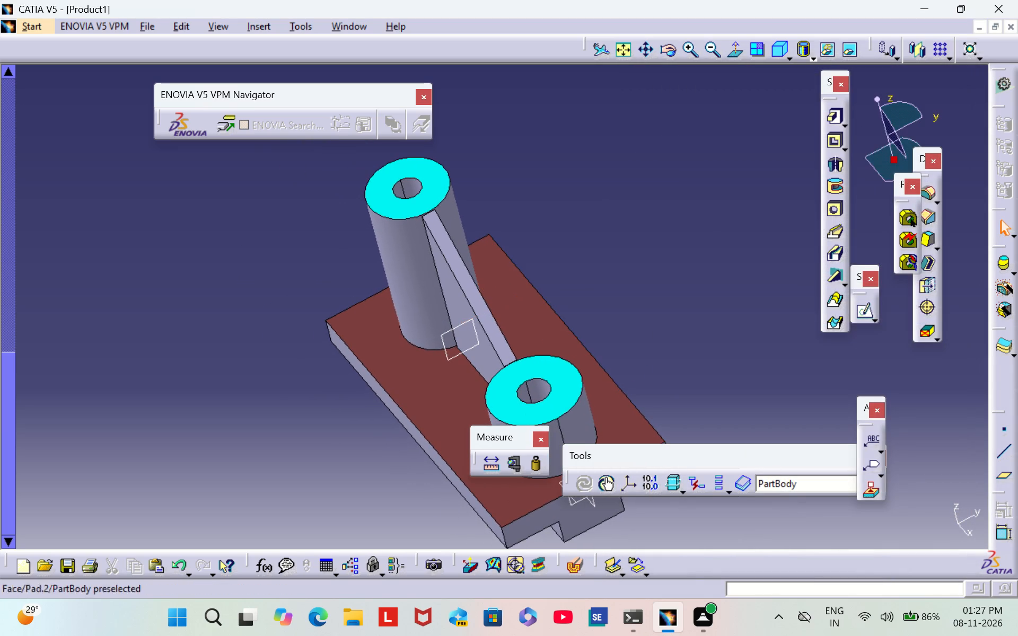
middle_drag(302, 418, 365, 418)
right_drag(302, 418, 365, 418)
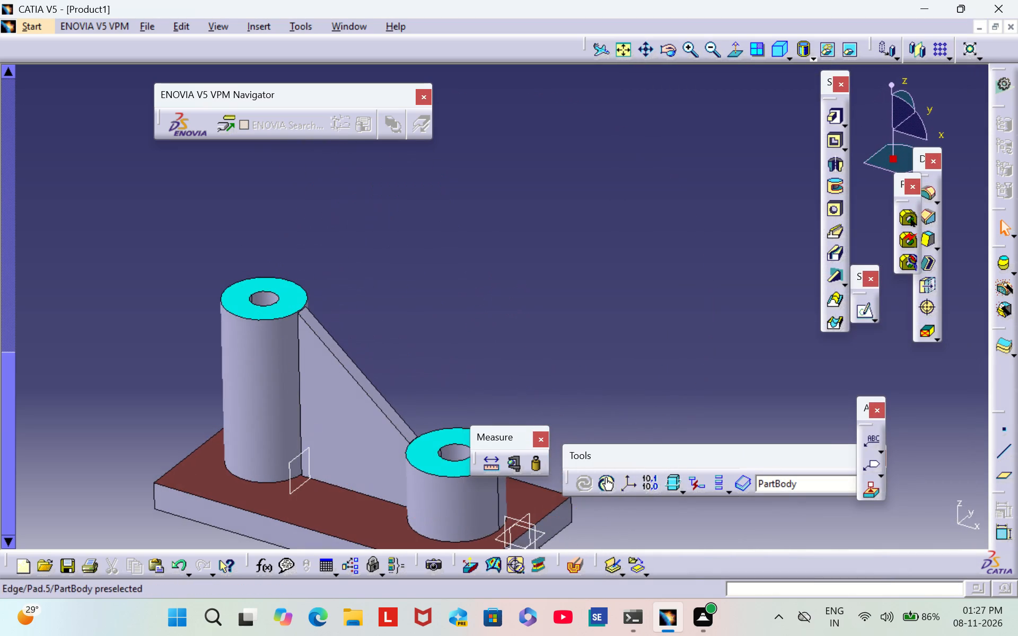
Set the fill colour of the rib's front triangular side face to magenta.
middle_drag(542, 312, 618, 173)
middle_drag(403, 480, 423, 473)
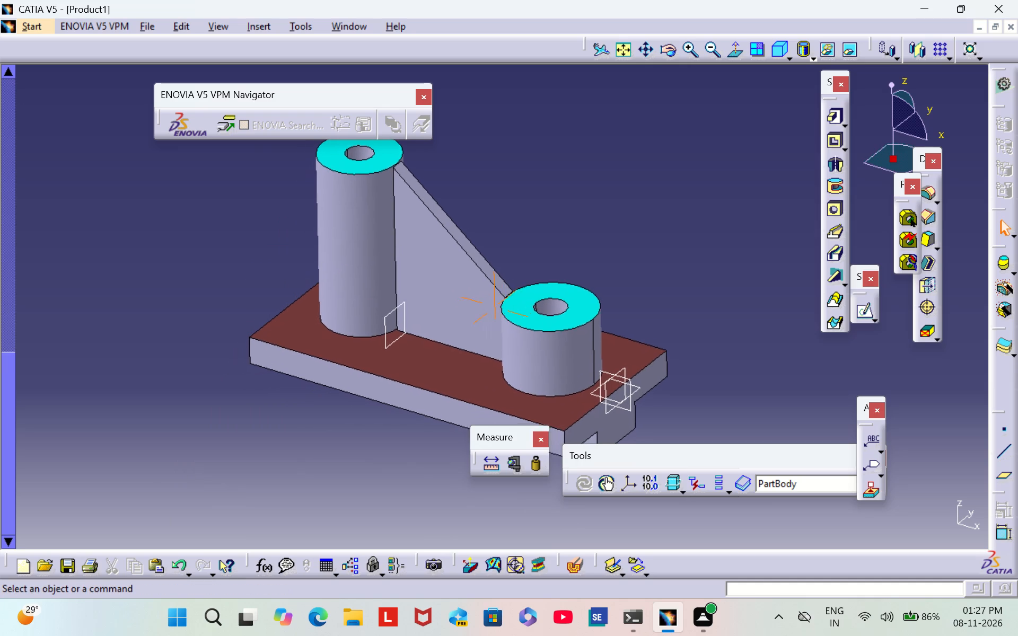
middle_drag(423, 473, 425, 472)
middle_drag(189, 308, 213, 343)
right_drag(189, 308, 213, 343)
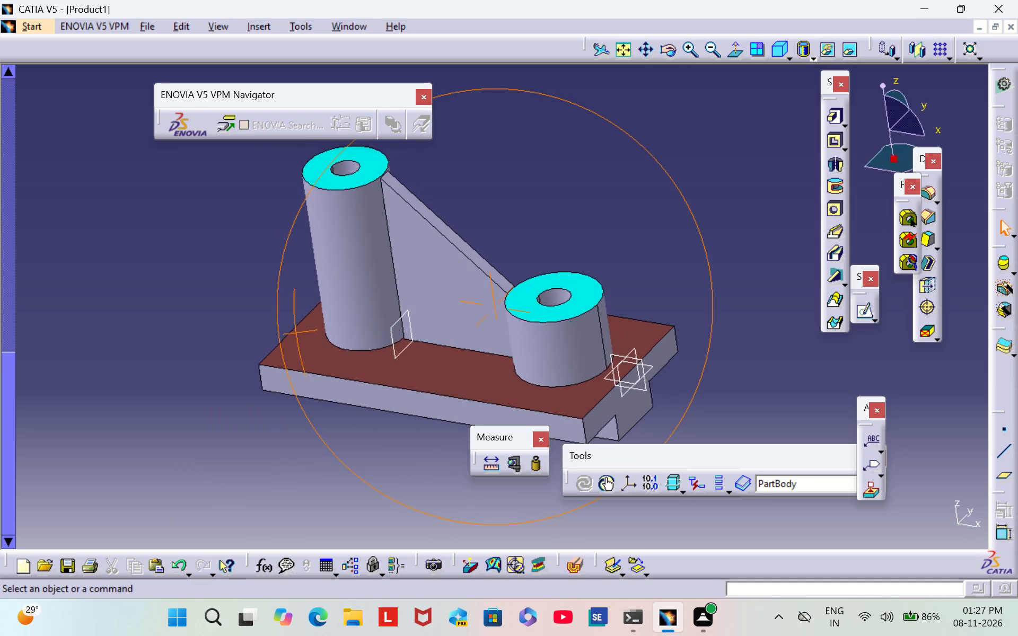
right_drag(213, 343, 278, 315)
middle_drag(213, 343, 279, 315)
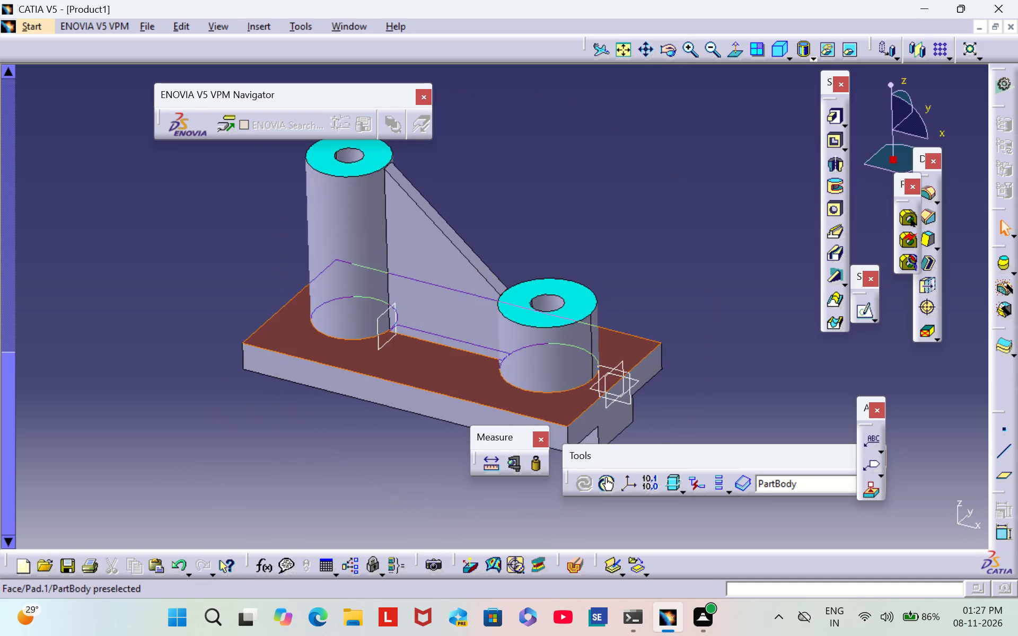
click(442, 264)
right_click(442, 265)
click(498, 334)
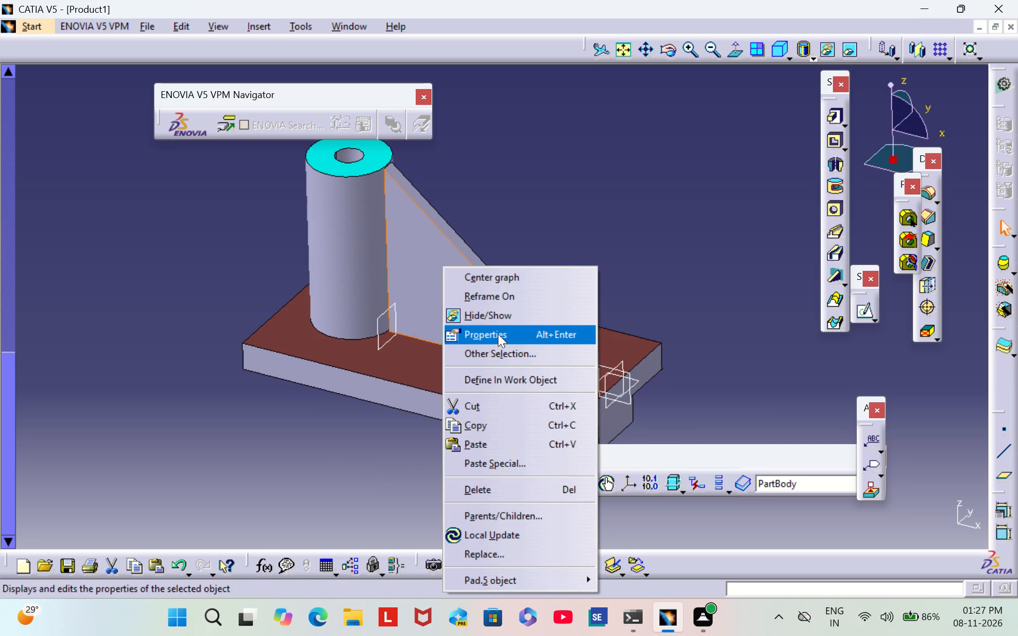
click(668, 172)
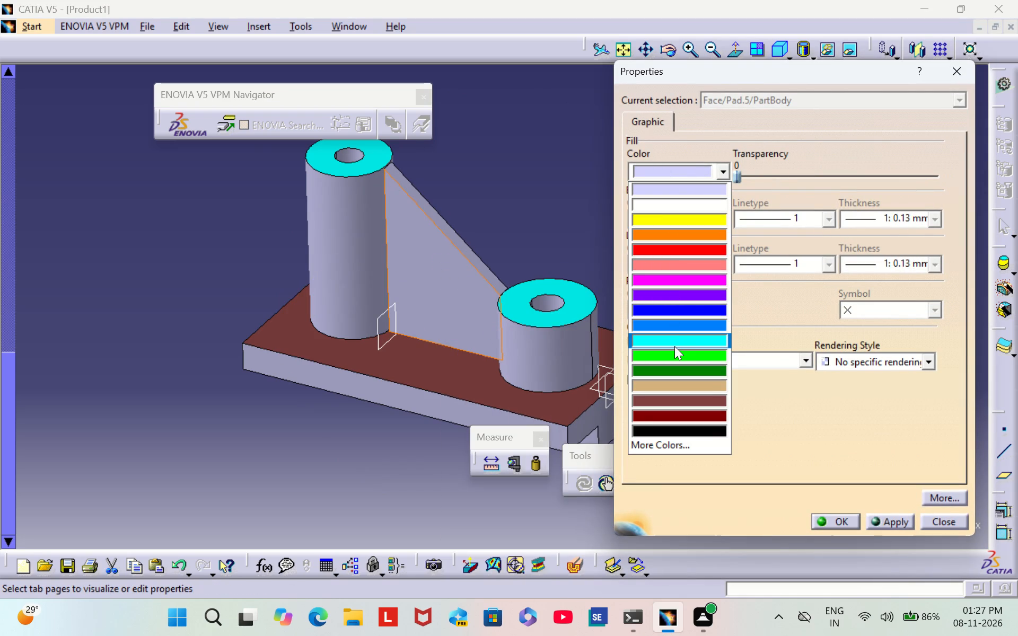
click(697, 276)
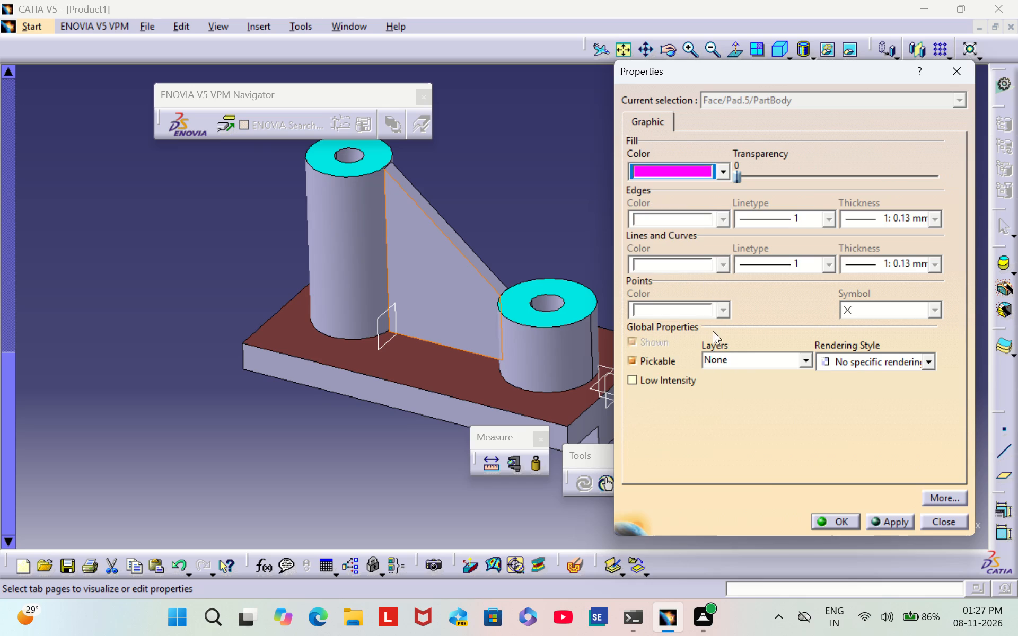
click(857, 519)
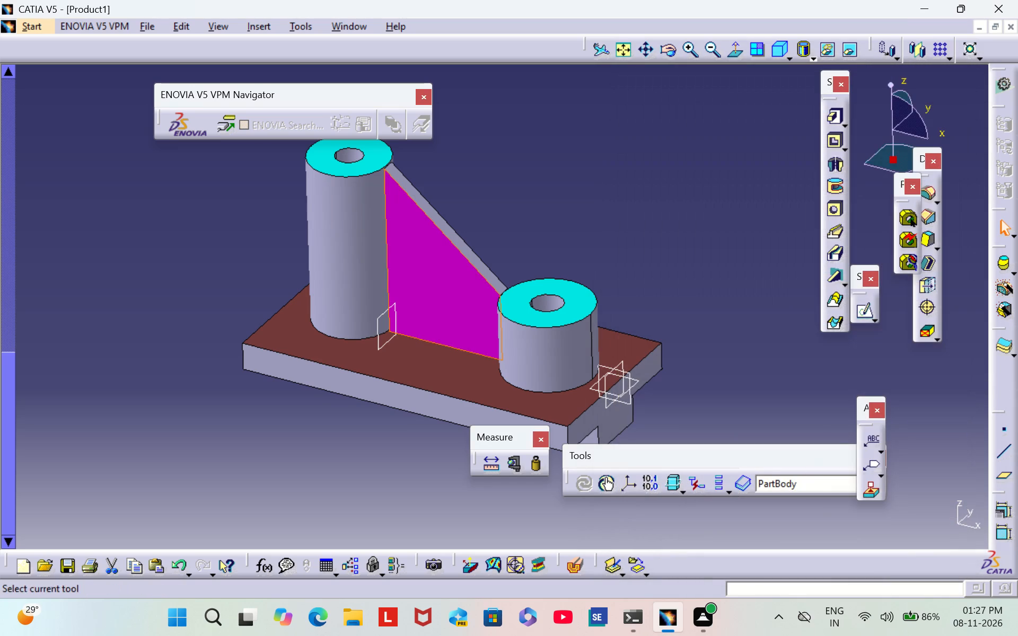
click(740, 297)
Set the fill colour of the rib's opposite side face to magenta.
middle_drag(741, 301, 514, 361)
right_drag(742, 306, 514, 361)
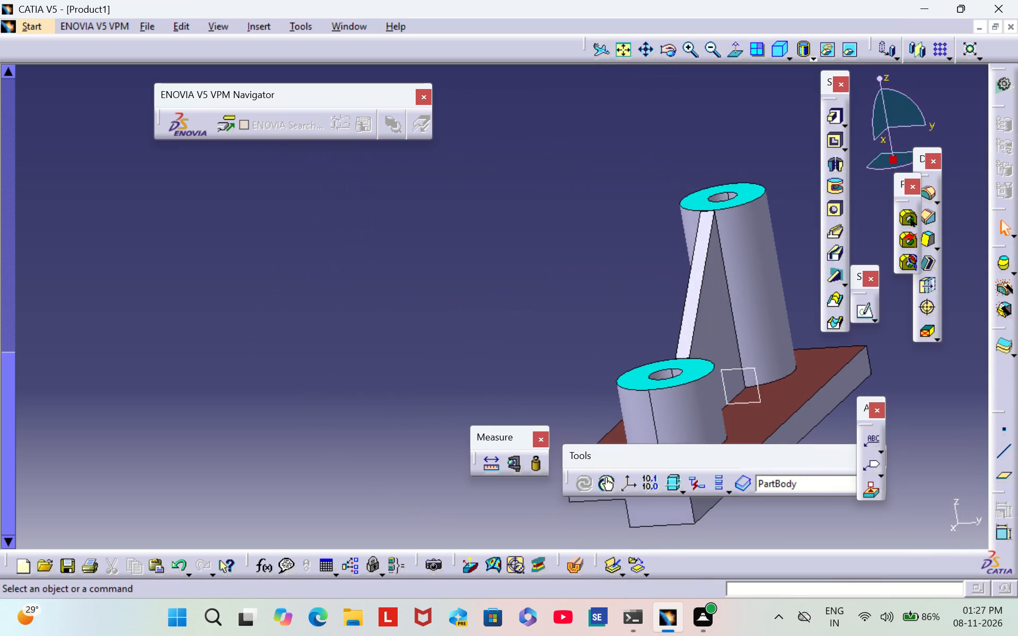
middle_drag(531, 340, 325, 225)
middle_drag(676, 205, 671, 259)
right_drag(681, 208, 671, 259)
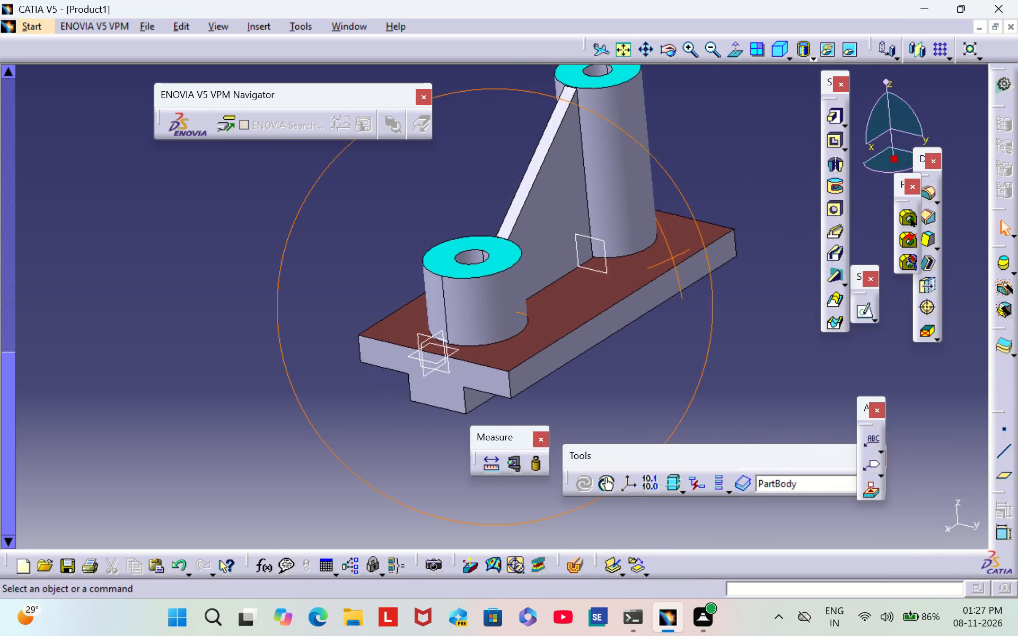
right_drag(671, 259, 669, 262)
middle_drag(671, 259, 668, 263)
click(564, 221)
right_click(564, 221)
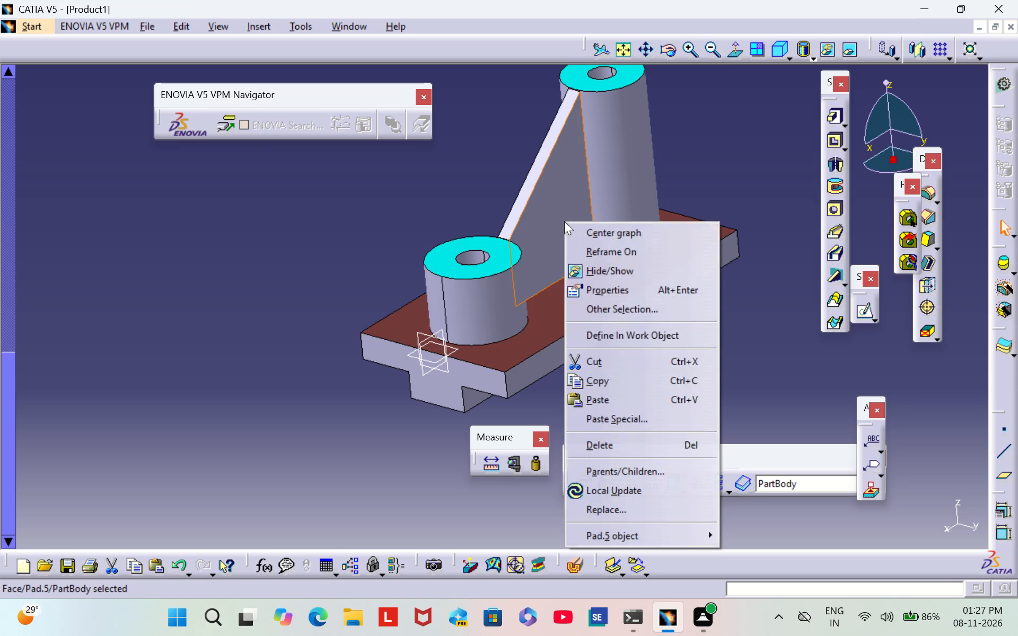
click(587, 286)
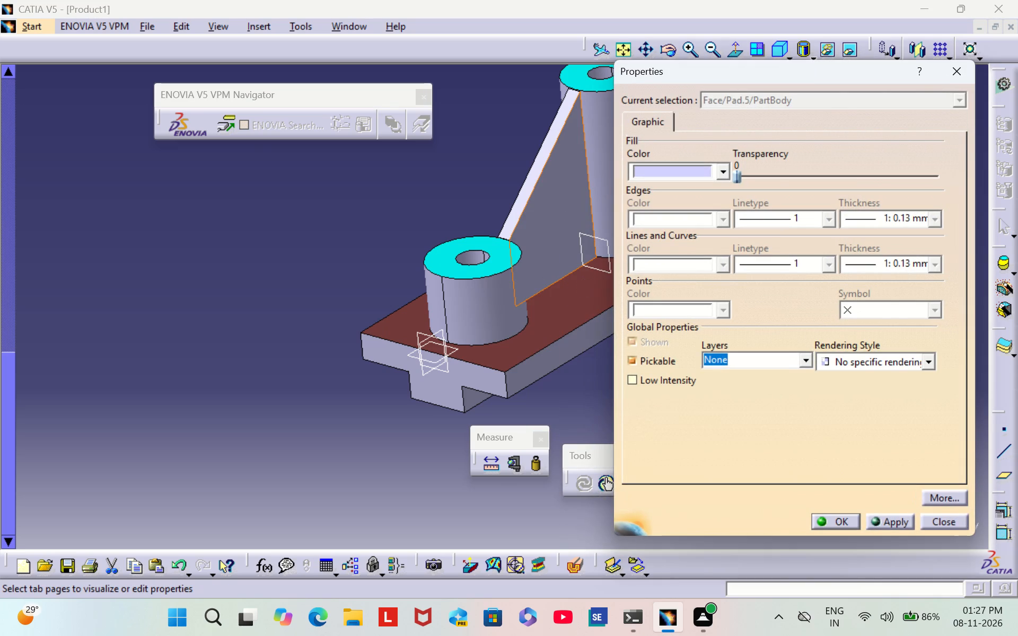
click(693, 167)
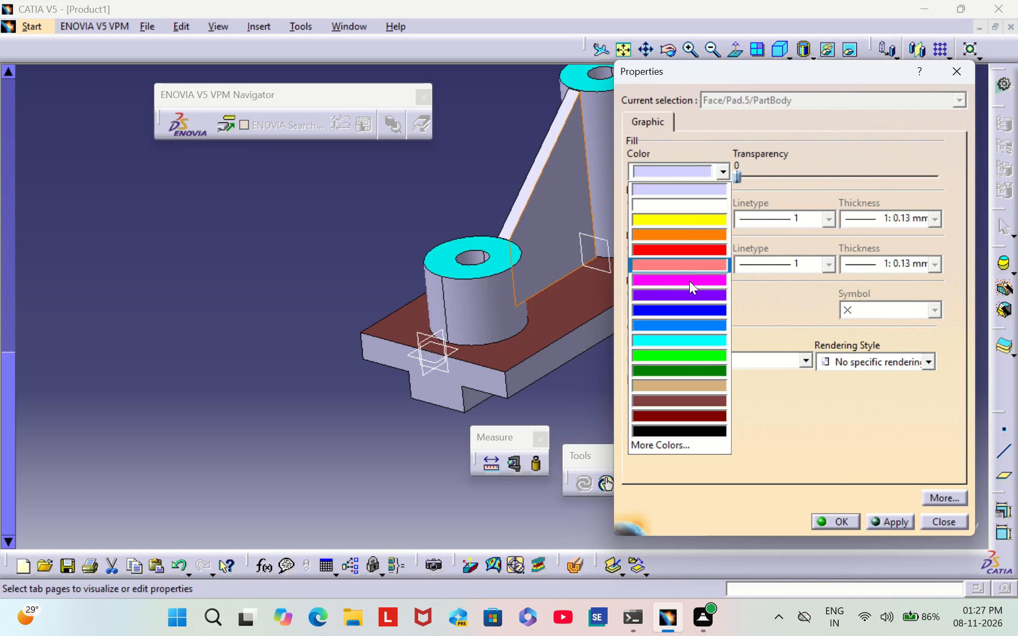
click(689, 281)
click(841, 524)
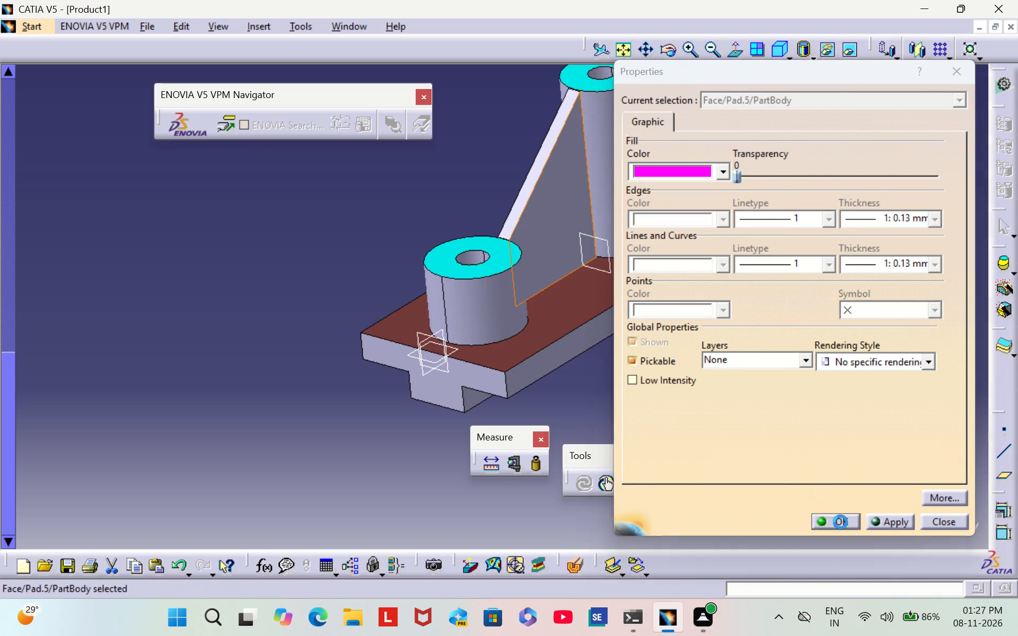
click(681, 374)
Set the fill colour of the rib's narrow sloped top face to orange.
middle_drag(349, 281, 350, 288)
right_drag(349, 281, 350, 288)
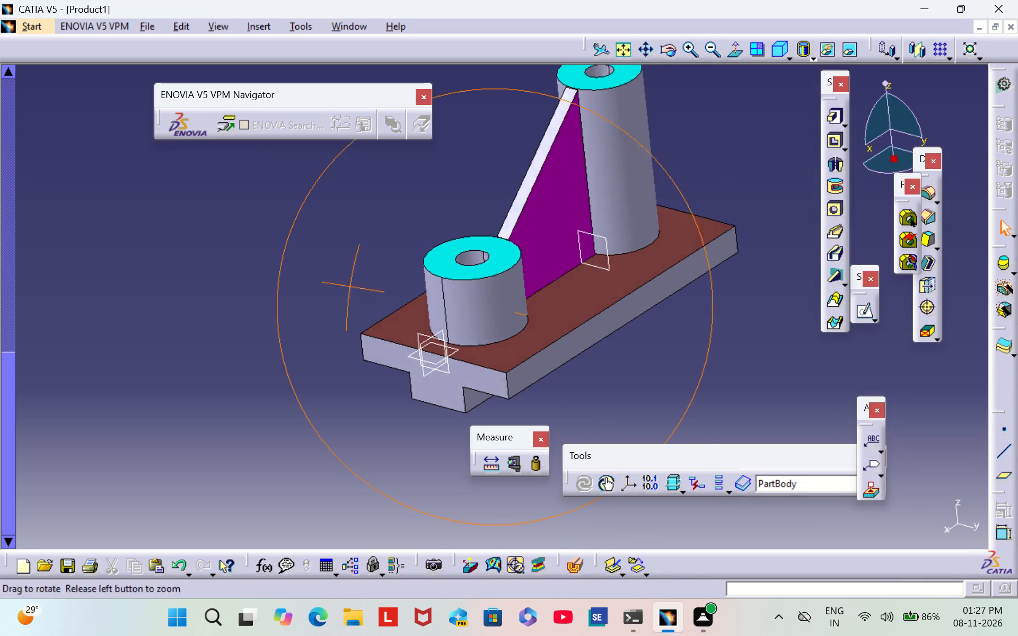
right_drag(350, 288, 493, 279)
middle_drag(350, 288, 493, 278)
middle_drag(322, 187, 323, 210)
right_drag(324, 207, 323, 210)
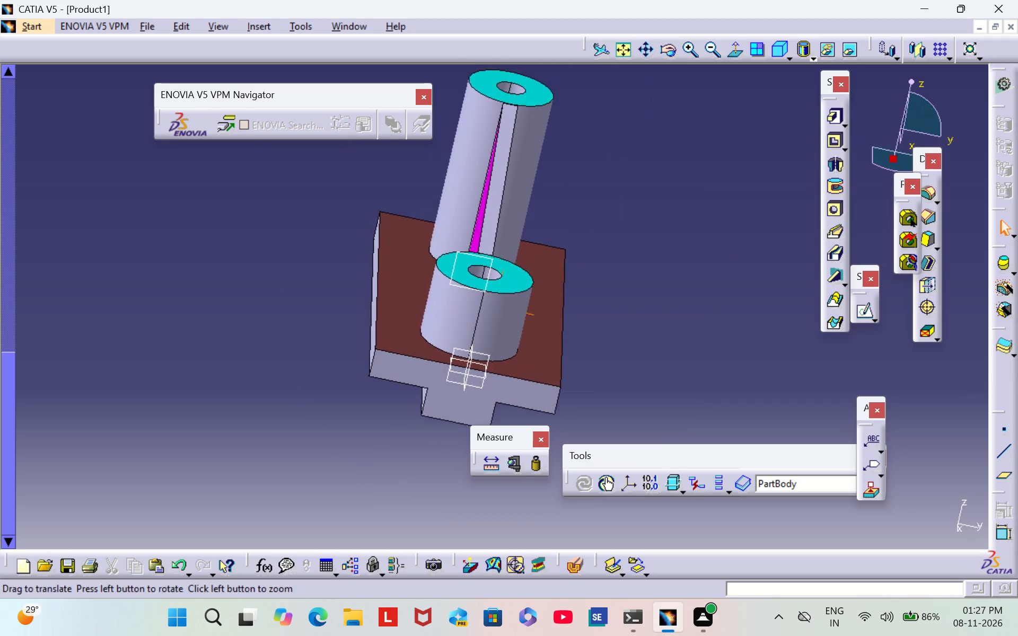
right_drag(323, 210, 332, 291)
middle_drag(323, 210, 332, 291)
middle_drag(350, 244, 358, 340)
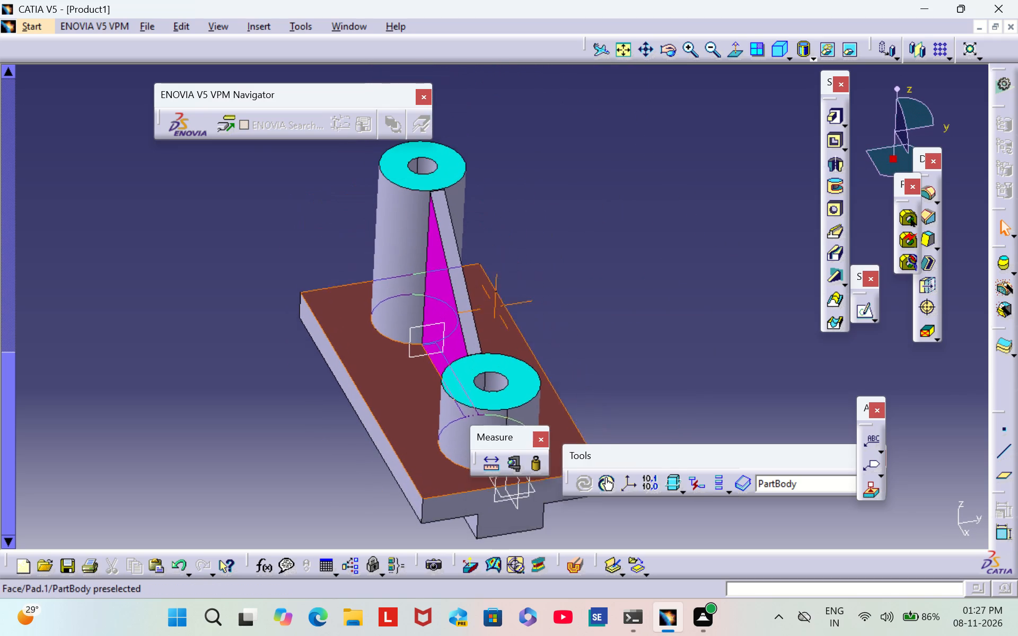
click(457, 289)
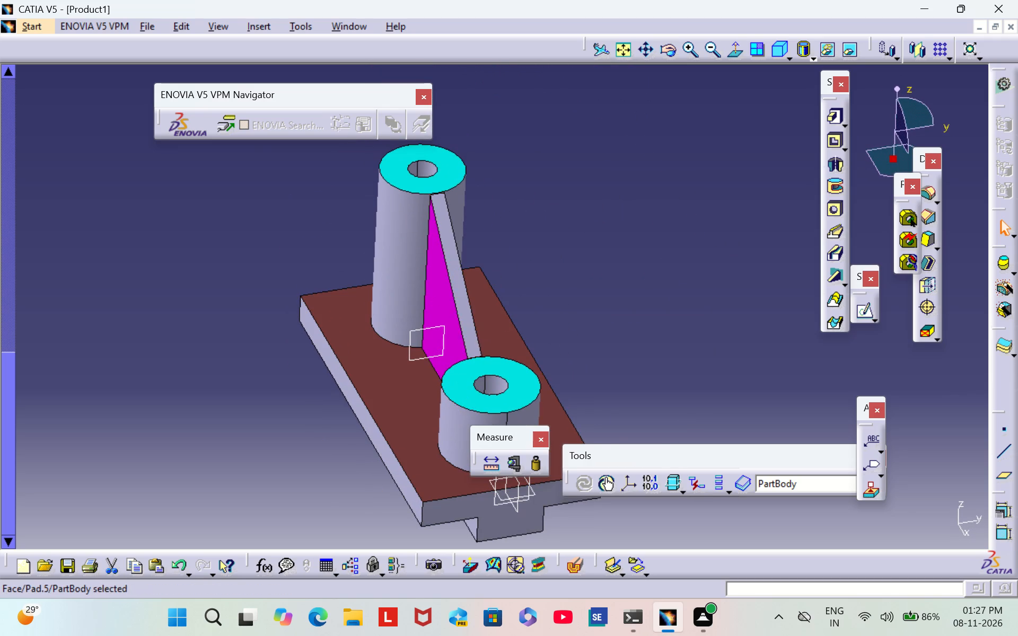
right_click(457, 289)
click(484, 340)
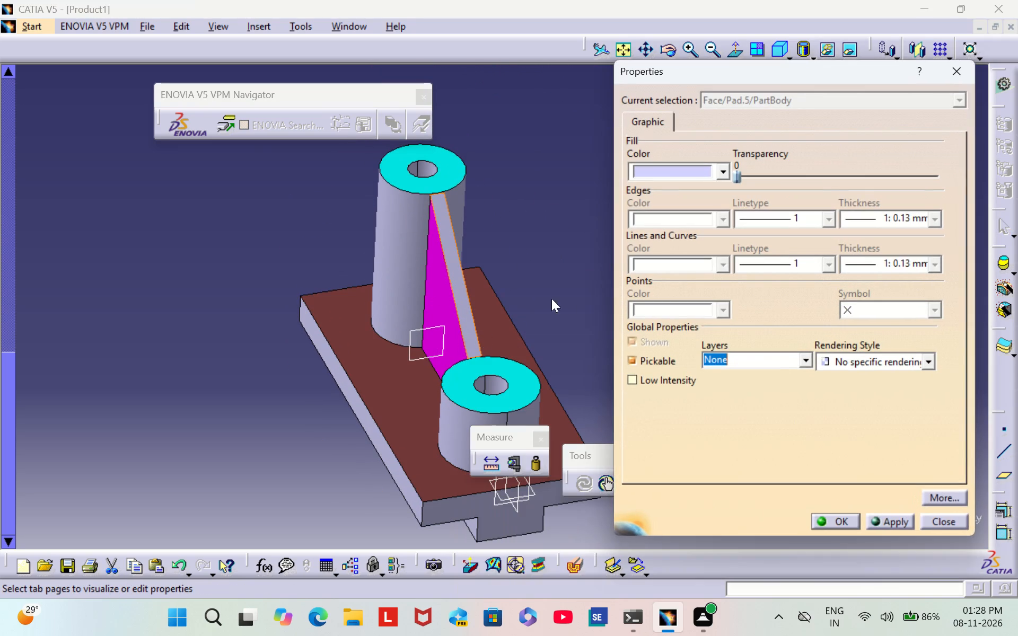
click(684, 167)
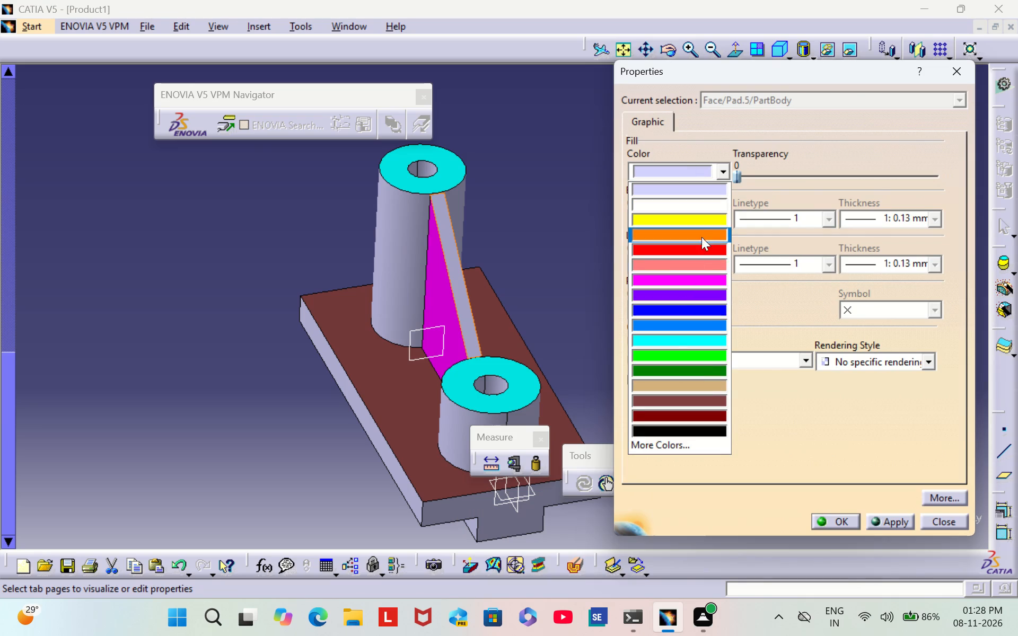
click(705, 229)
click(846, 518)
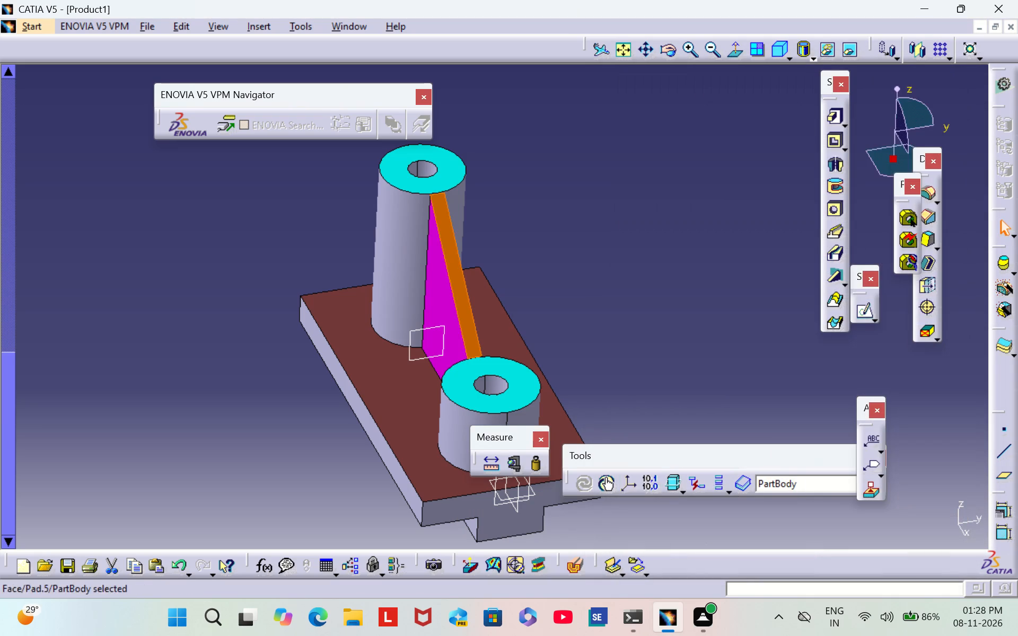
click(719, 375)
Examine the coloured rib, both bosses and the base's top face from several angles.
middle_drag(252, 261, 270, 359)
right_drag(252, 261, 270, 359)
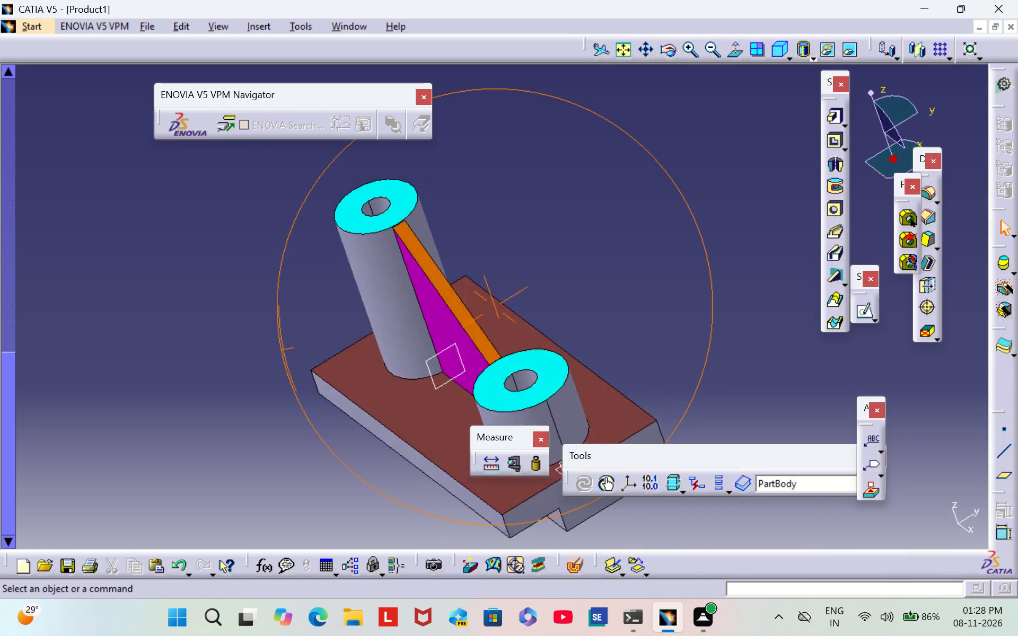
right_drag(270, 359, 393, 357)
middle_drag(270, 359, 393, 356)
middle_drag(635, 261, 616, 197)
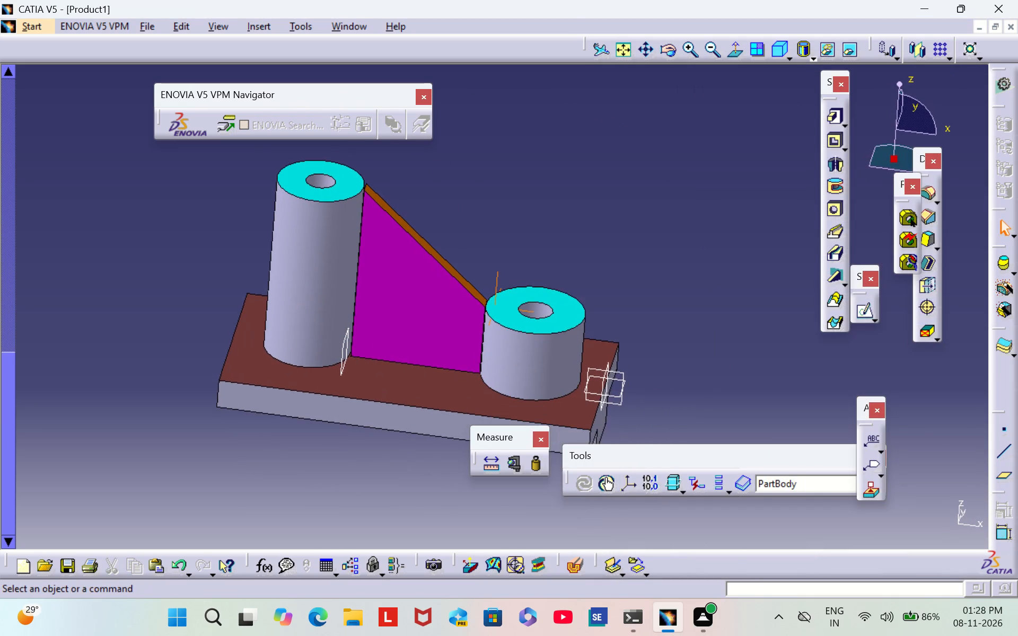
middle_drag(658, 215, 406, 359)
right_drag(659, 215, 406, 359)
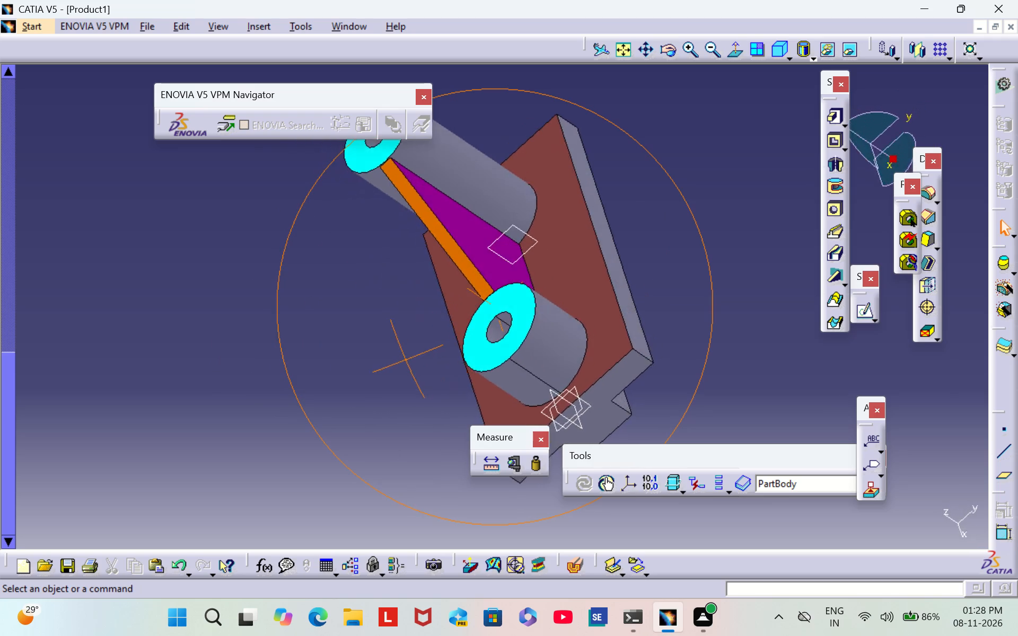
right_drag(406, 359, 533, 348)
middle_drag(406, 359, 594, 302)
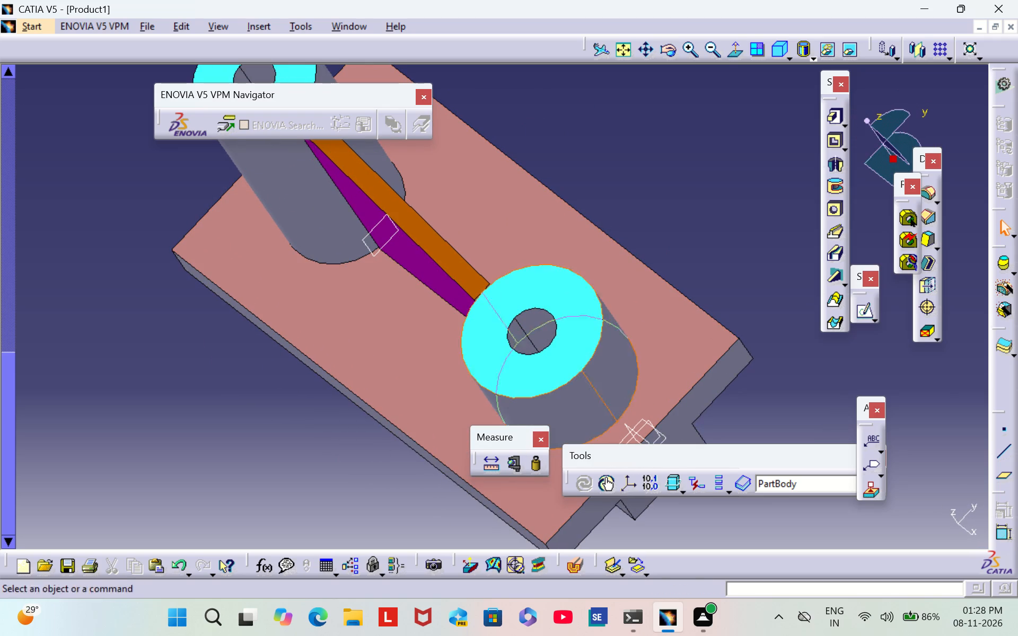
click(713, 49)
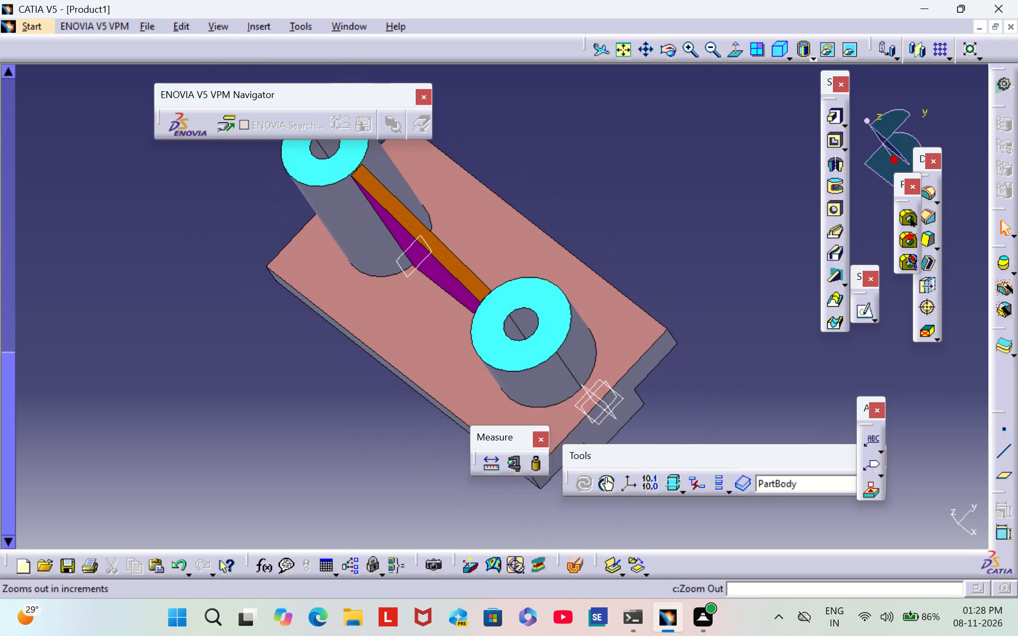
middle_drag(340, 443, 370, 402)
right_drag(341, 444, 370, 402)
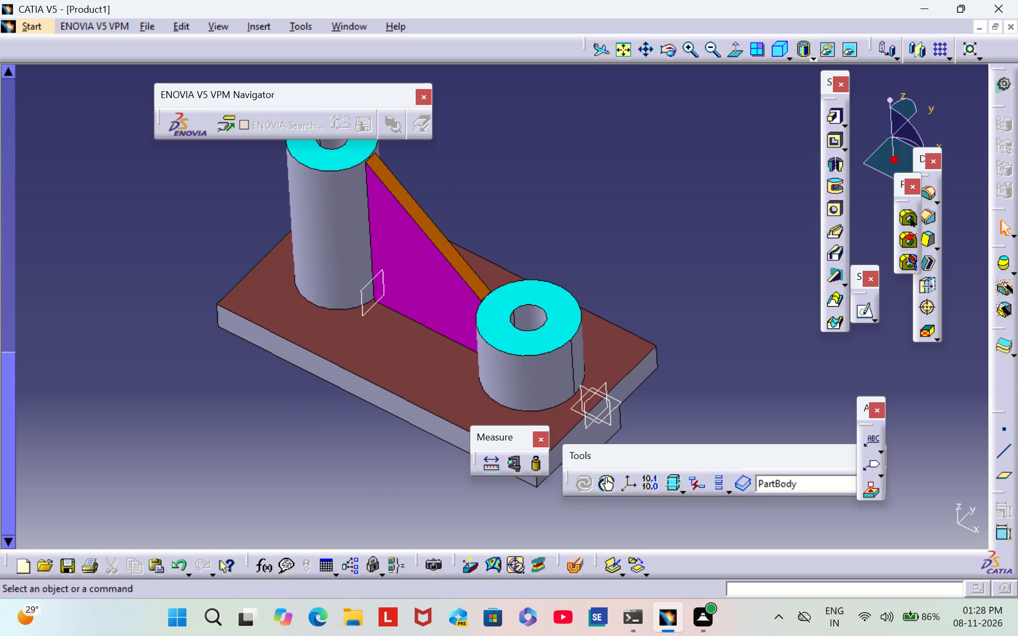
Set the fill colour of the shorter boss's outer cylindrical face to tan.
middle_drag(148, 287, 338, 343)
right_drag(148, 288, 338, 343)
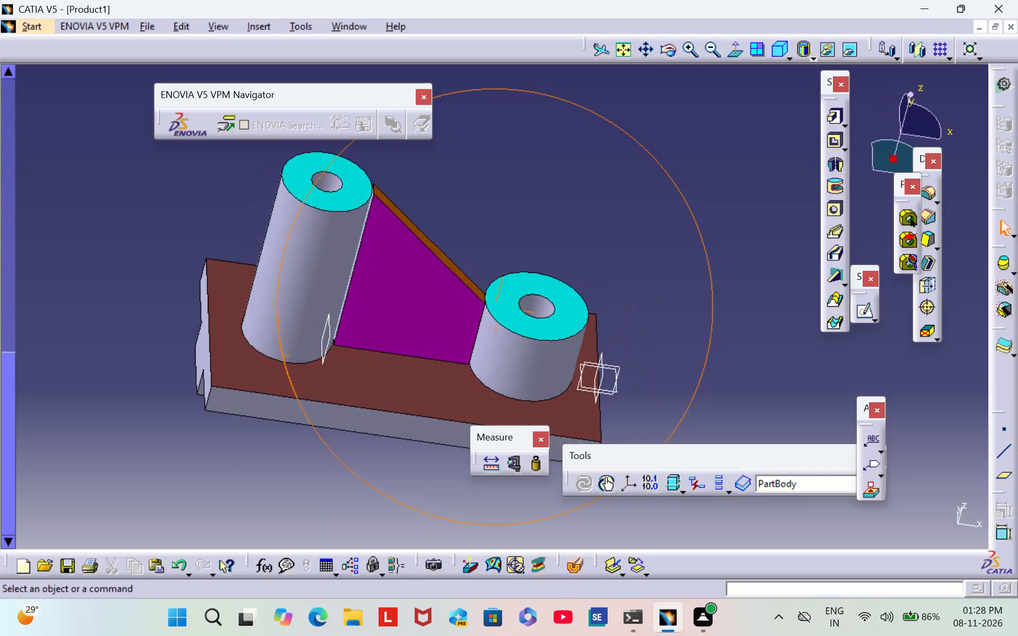
middle_drag(338, 343, 347, 326)
right_drag(338, 343, 347, 326)
middle_drag(605, 215, 472, 200)
right_drag(604, 224, 472, 200)
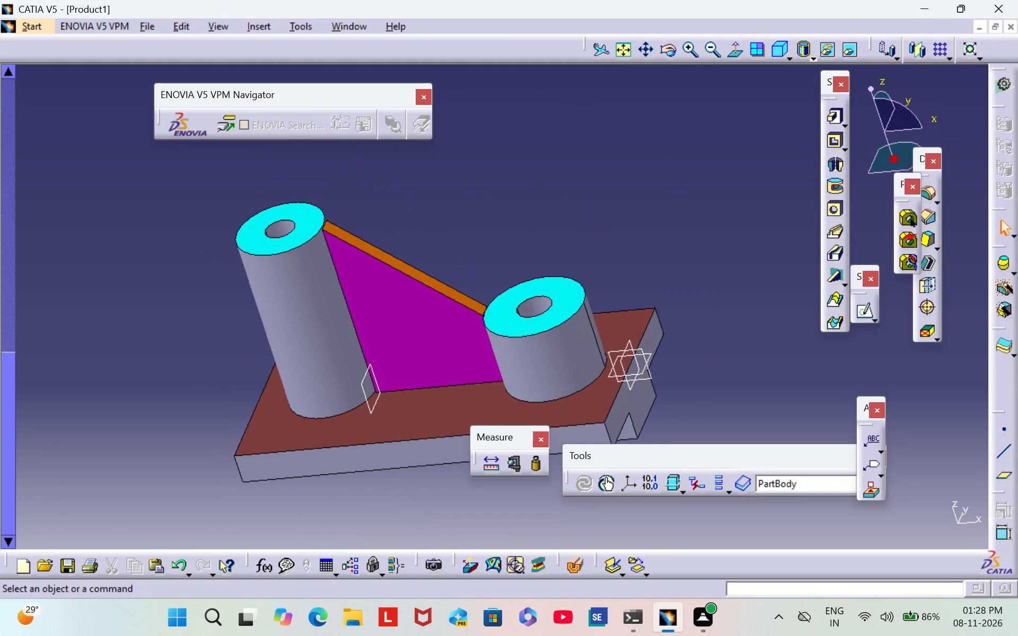
middle_drag(507, 191, 519, 217)
right_drag(507, 191, 519, 216)
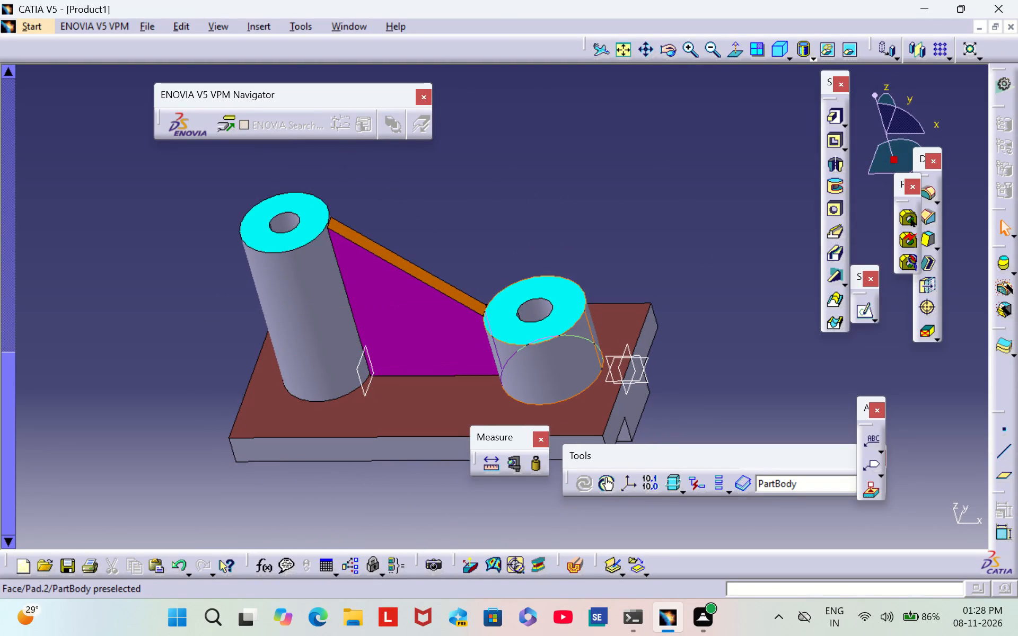
click(574, 362)
right_click(574, 362)
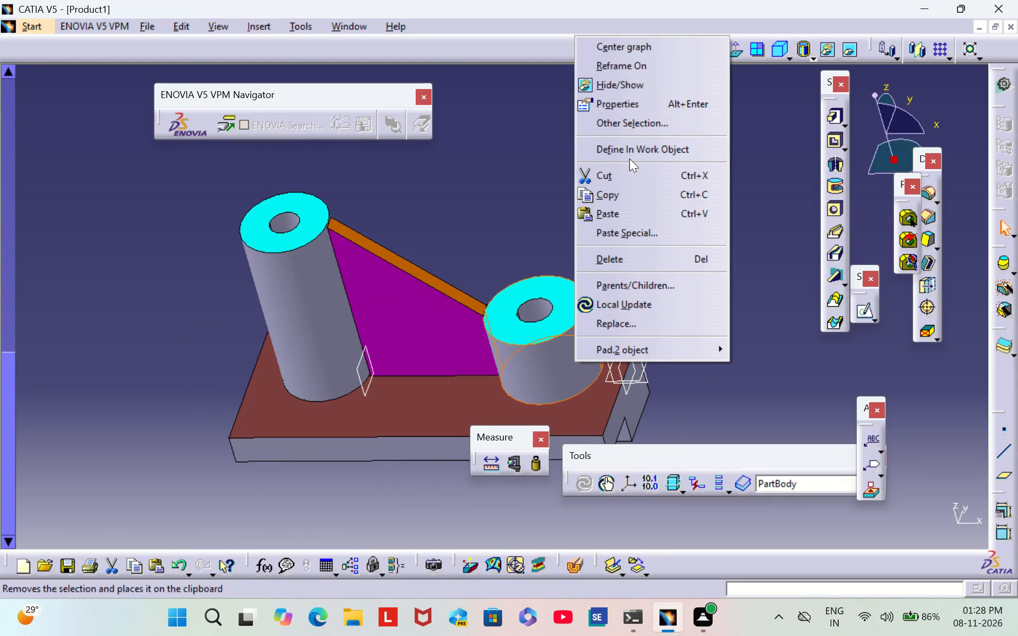
click(639, 110)
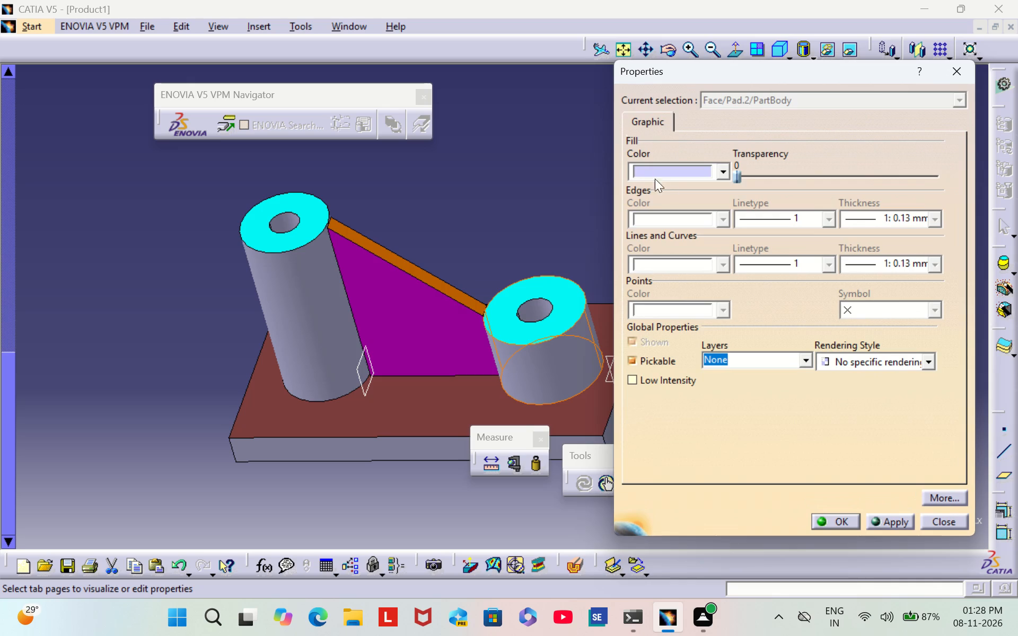
click(691, 167)
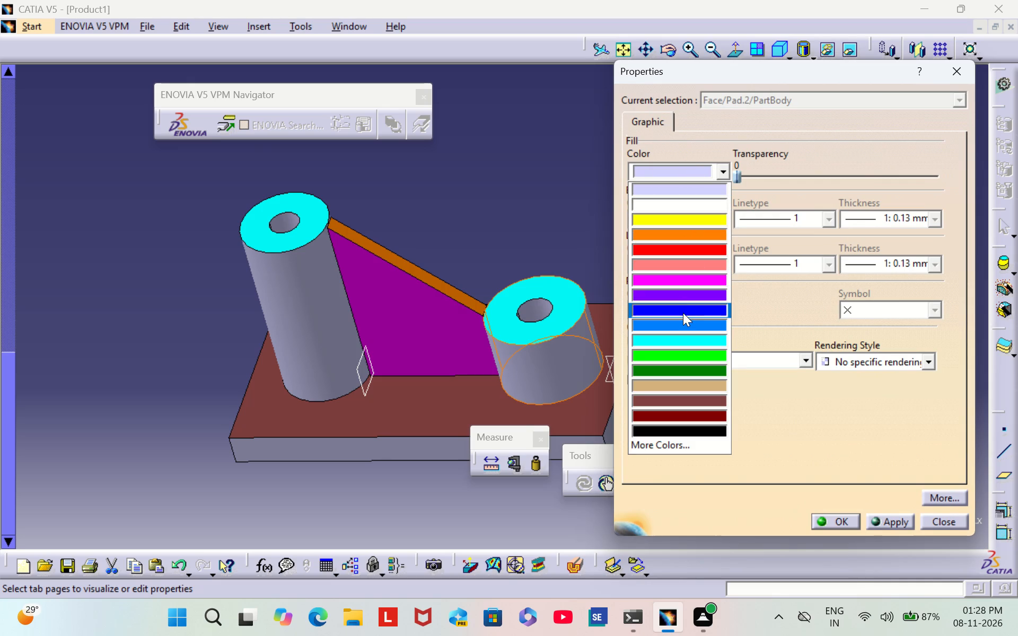
click(678, 391)
click(842, 518)
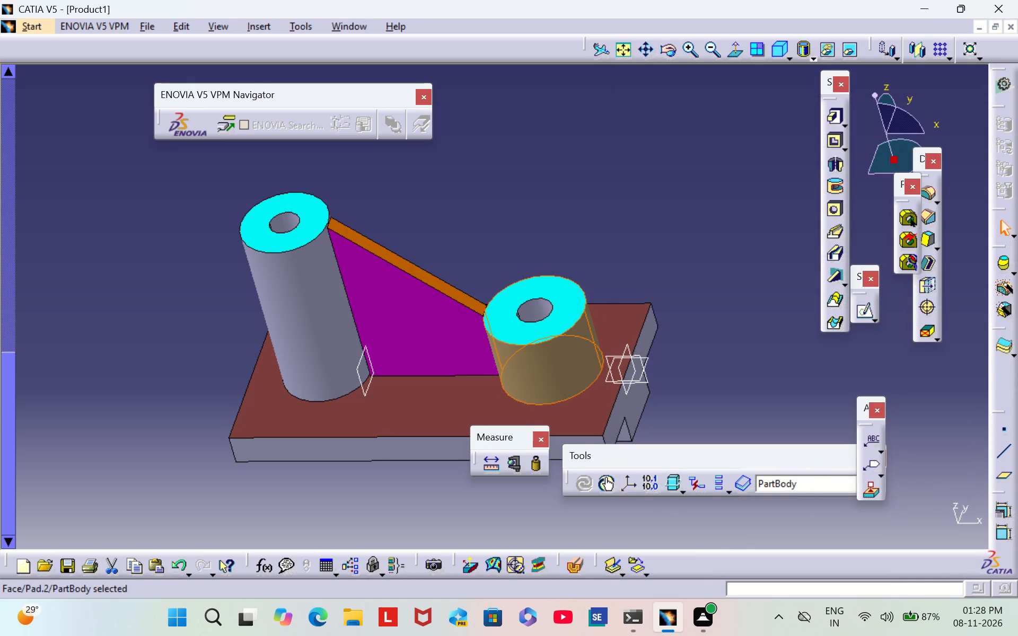
click(797, 343)
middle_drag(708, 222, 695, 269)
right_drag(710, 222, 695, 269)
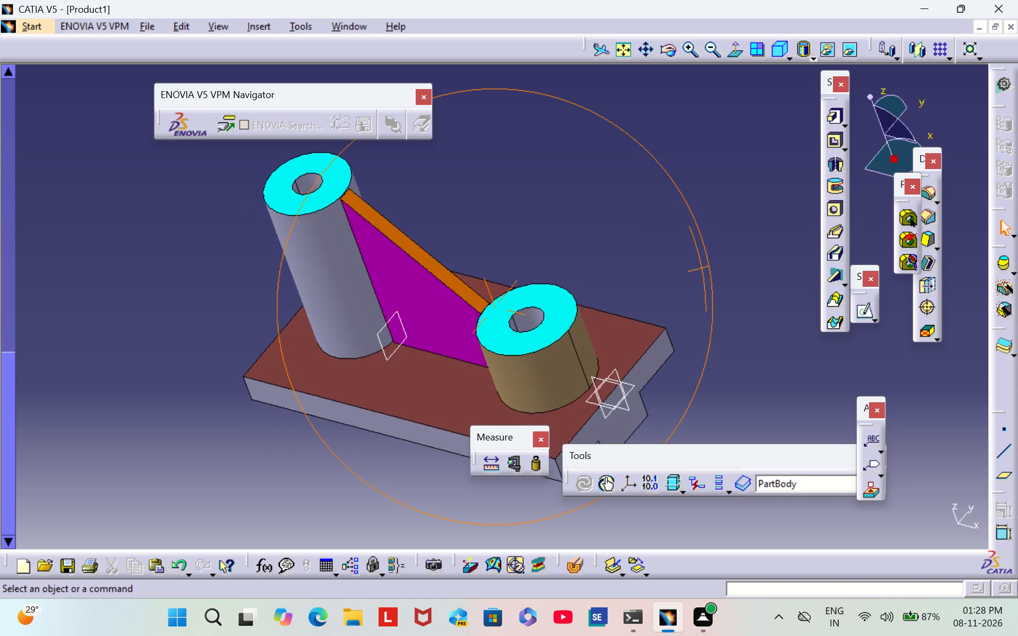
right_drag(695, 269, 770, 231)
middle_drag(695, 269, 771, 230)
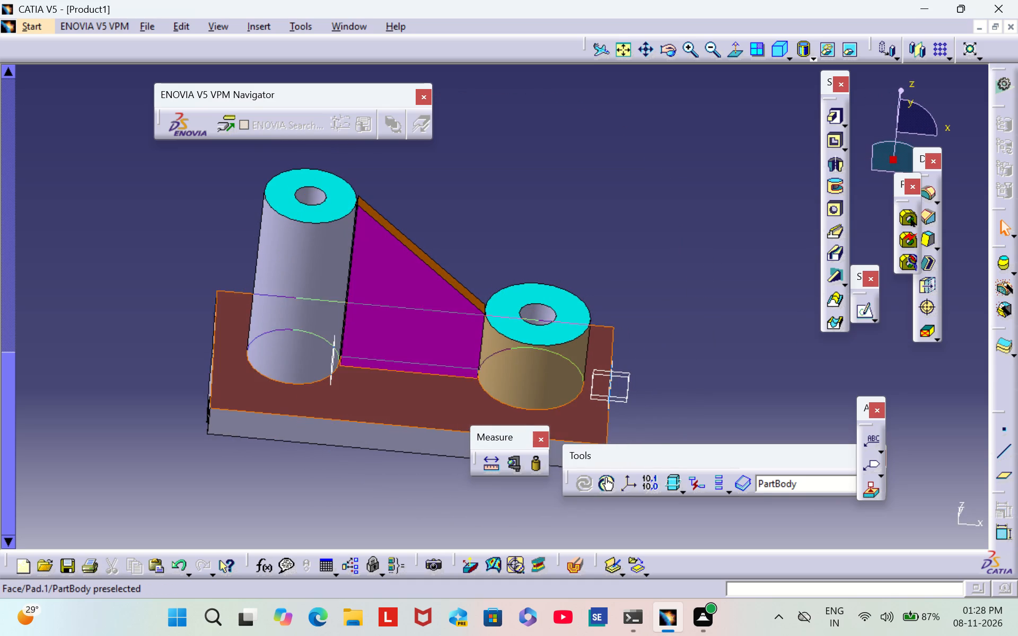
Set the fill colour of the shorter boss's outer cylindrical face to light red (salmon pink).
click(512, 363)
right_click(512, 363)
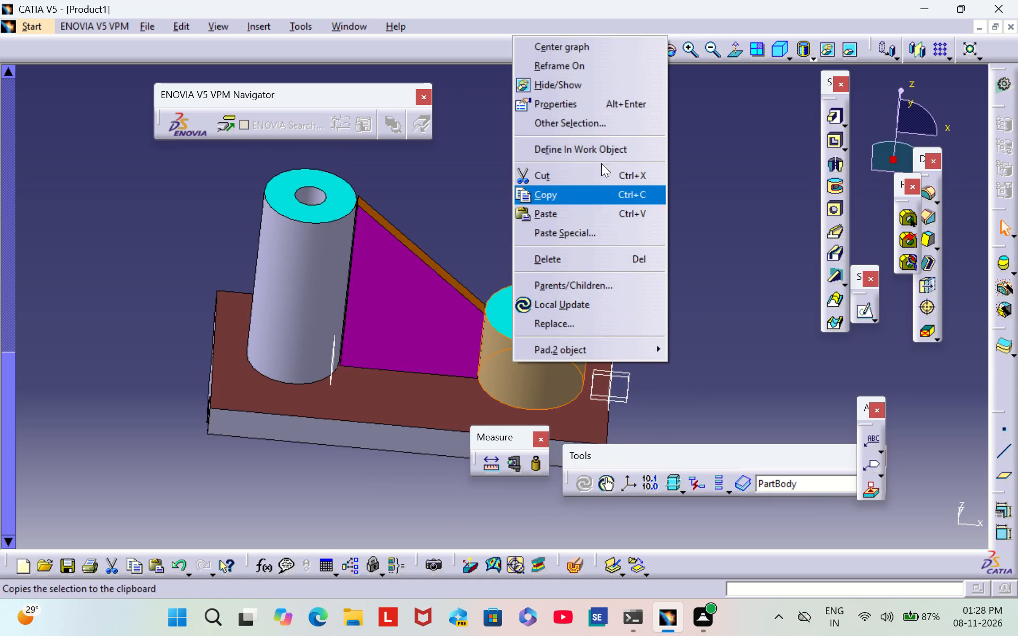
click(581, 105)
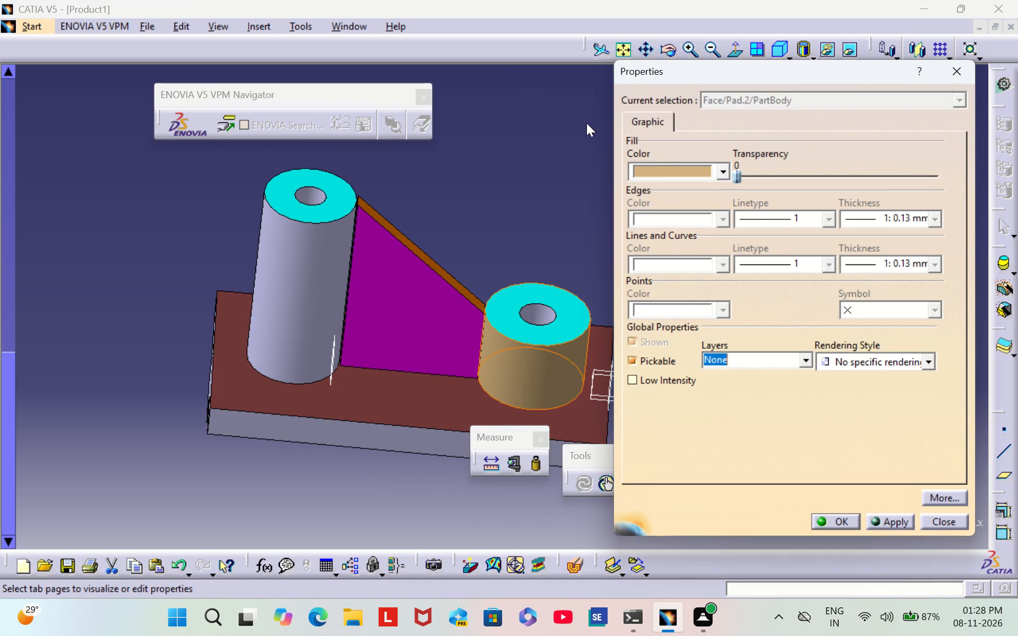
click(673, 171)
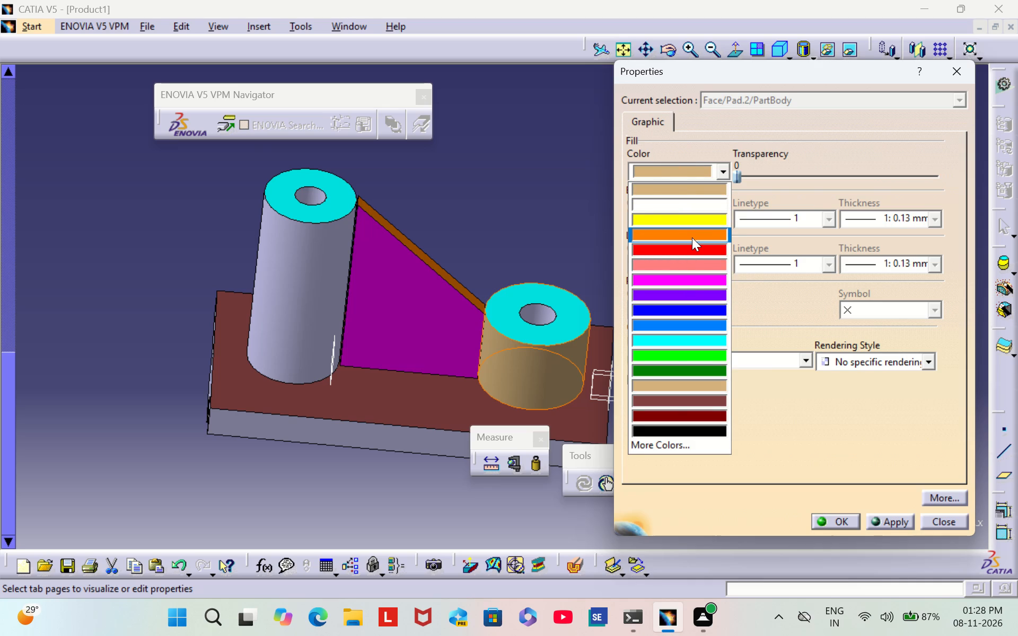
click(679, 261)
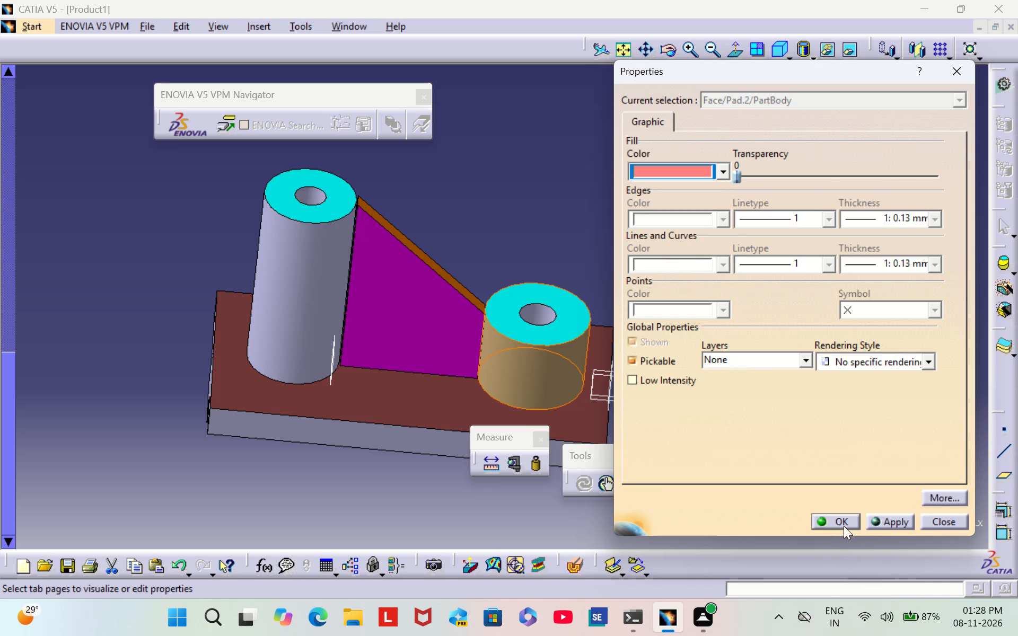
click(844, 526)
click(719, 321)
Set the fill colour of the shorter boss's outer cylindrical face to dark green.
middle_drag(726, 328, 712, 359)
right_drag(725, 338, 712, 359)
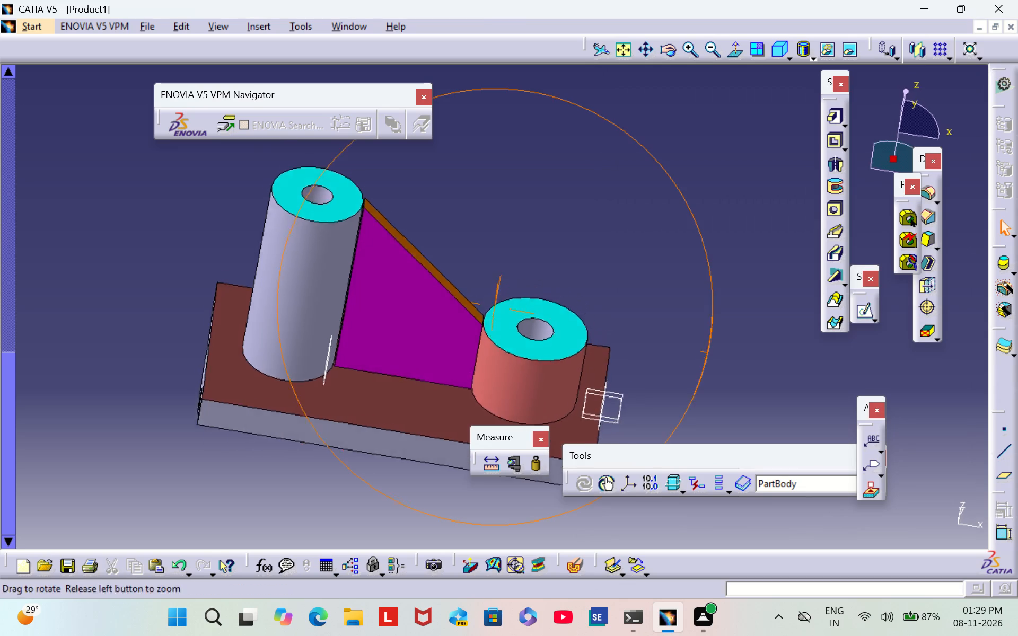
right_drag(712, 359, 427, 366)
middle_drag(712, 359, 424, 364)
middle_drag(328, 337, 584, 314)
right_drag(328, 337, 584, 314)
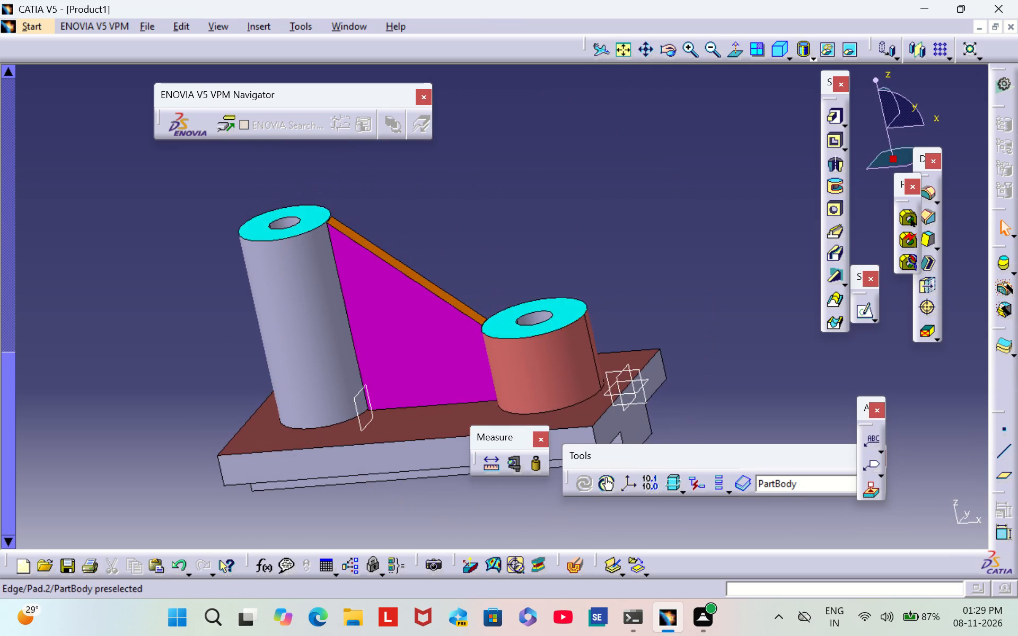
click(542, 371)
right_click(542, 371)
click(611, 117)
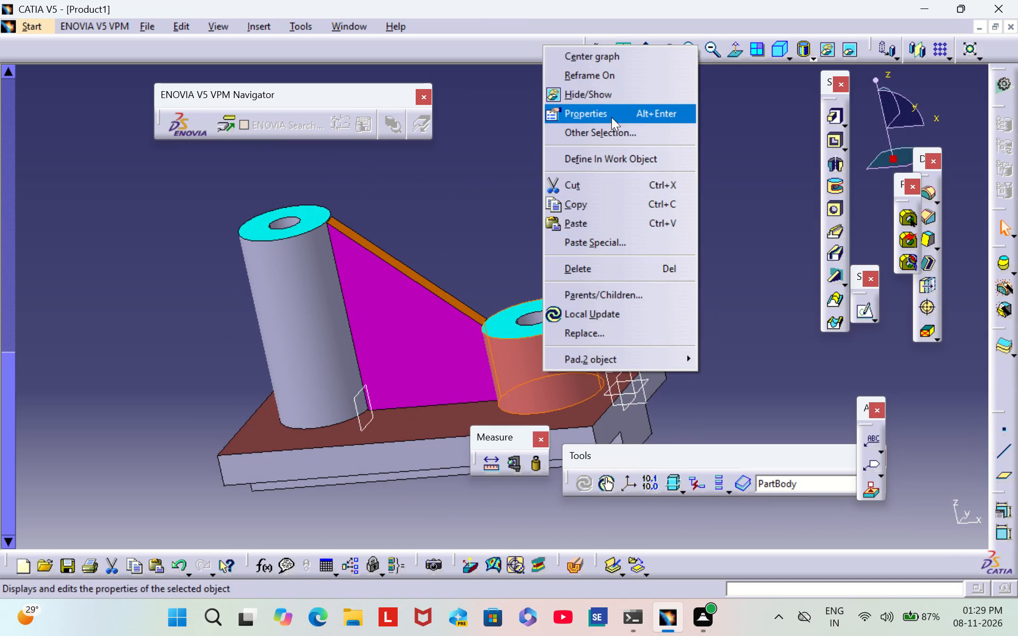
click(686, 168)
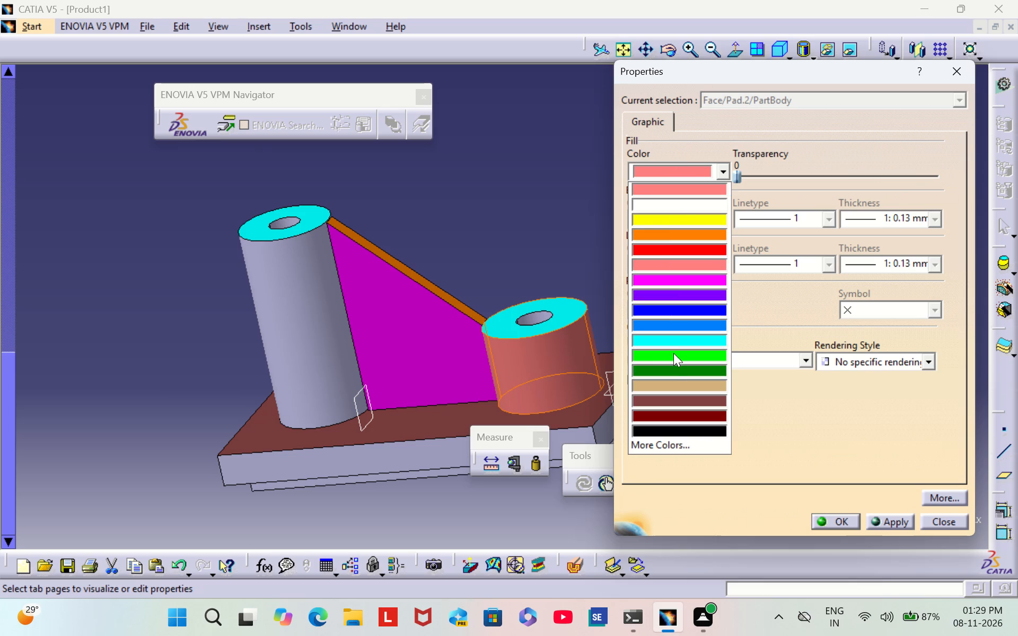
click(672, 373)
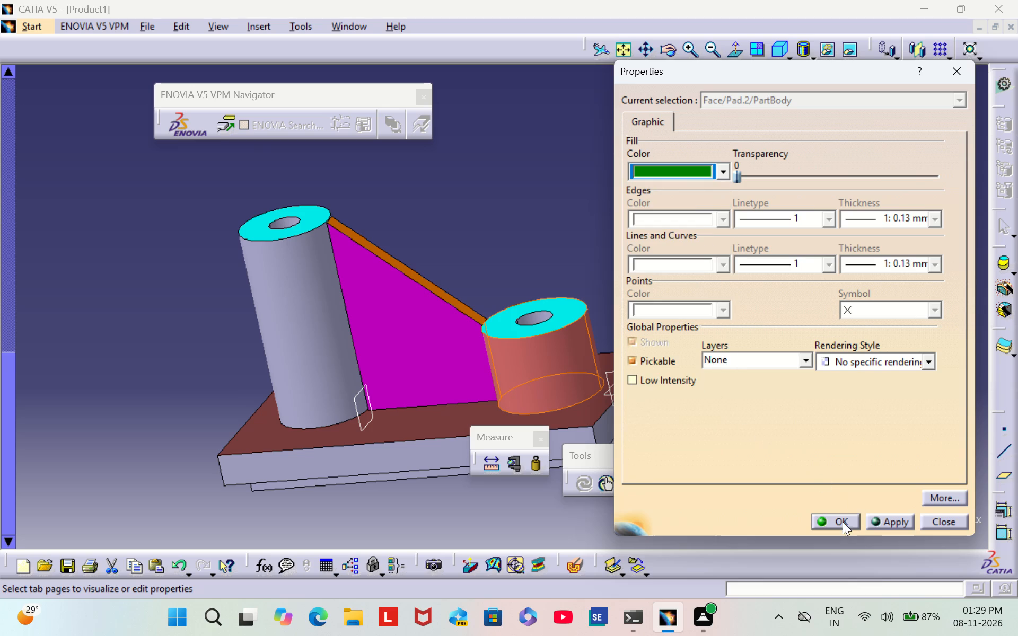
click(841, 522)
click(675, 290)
Examine the coloured shorter boss, the rib and the taller boss from several angles.
middle_drag(680, 257, 657, 311)
right_drag(680, 257, 657, 311)
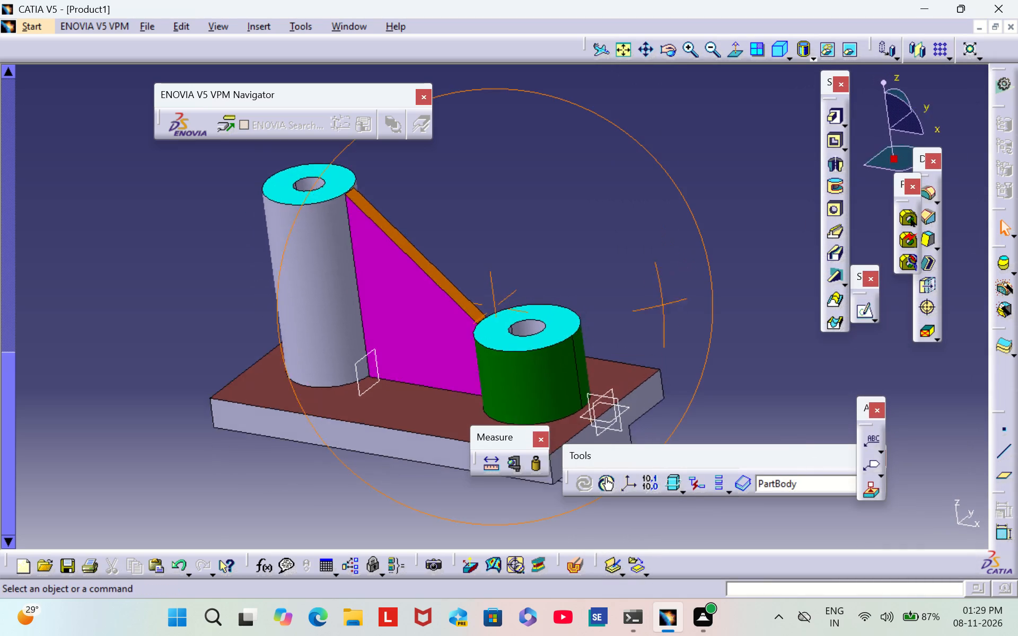
right_drag(657, 311, 402, 343)
middle_drag(657, 311, 558, 350)
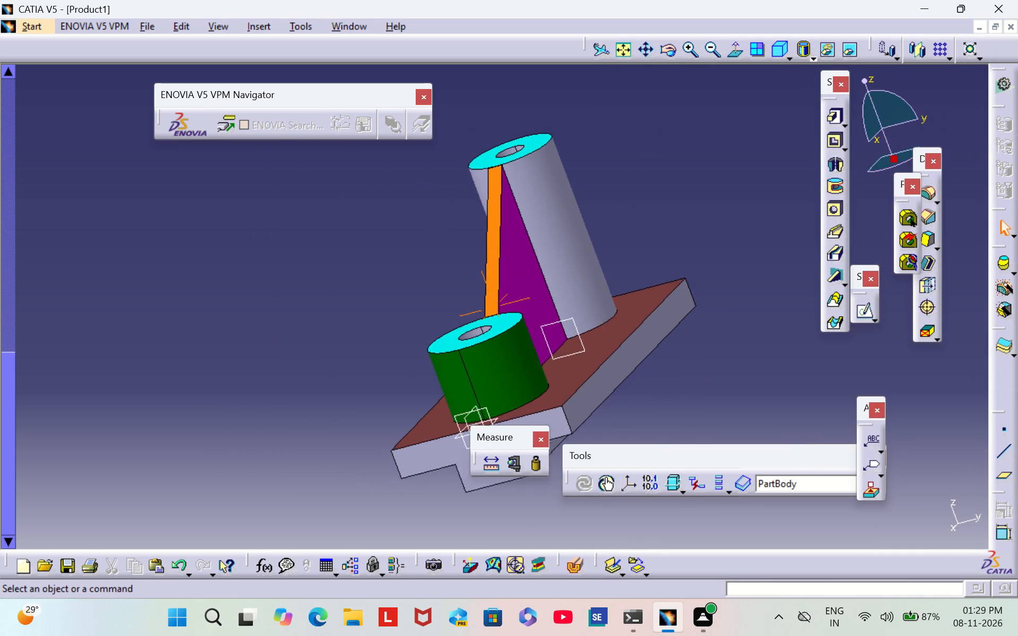
middle_drag(558, 350, 637, 330)
middle_drag(223, 305, 480, 321)
right_drag(224, 307, 464, 334)
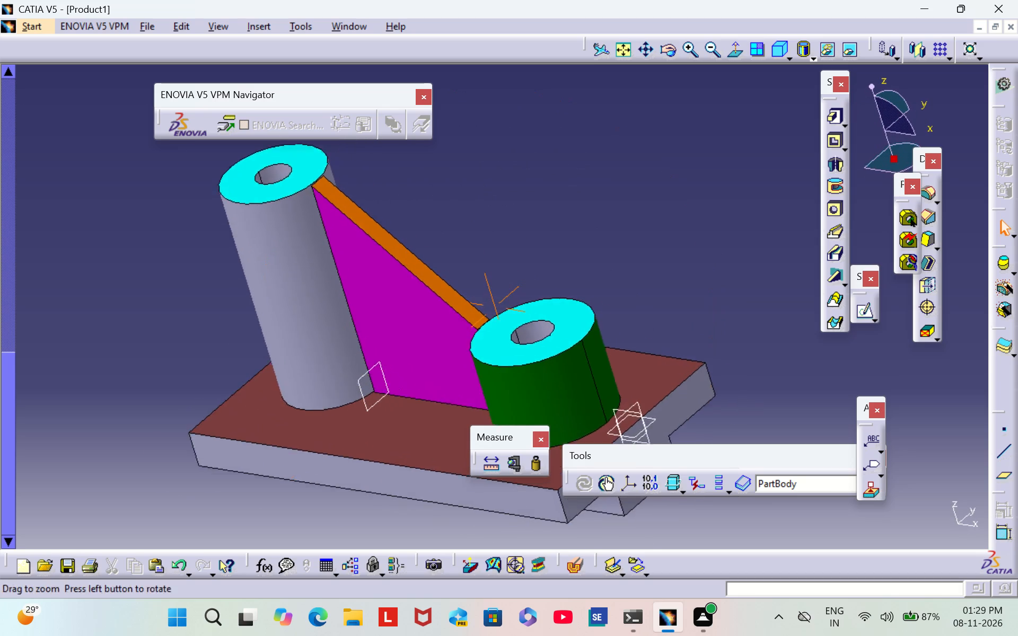
middle_drag(480, 321, 493, 310)
middle_drag(645, 226, 656, 227)
right_drag(652, 229, 656, 227)
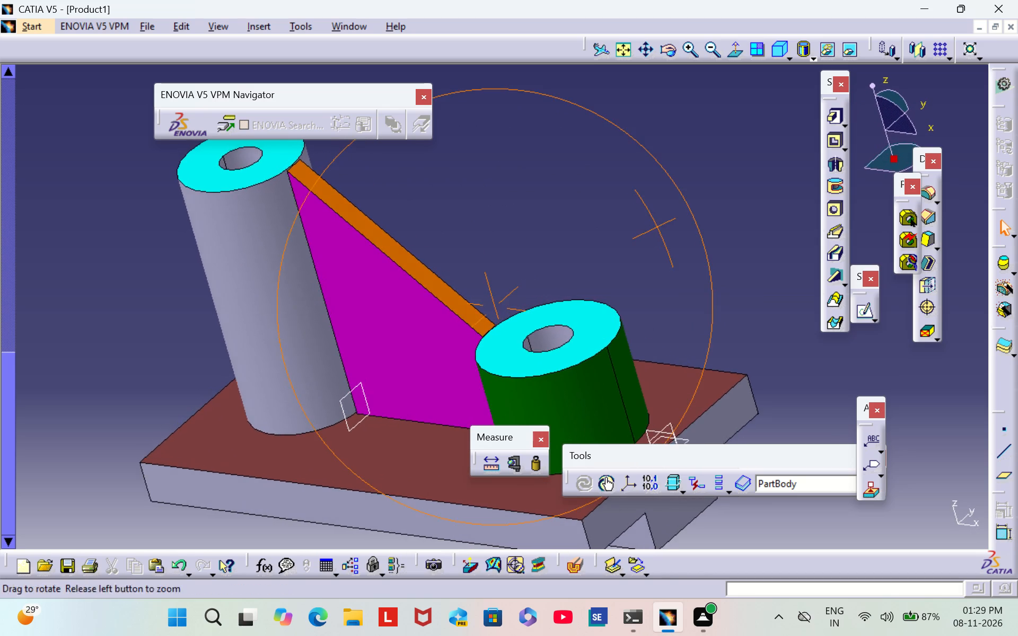
middle_drag(656, 227, 655, 252)
right_drag(656, 227, 655, 252)
middle_drag(653, 261, 728, 229)
middle_drag(725, 218, 725, 237)
right_drag(725, 218, 725, 237)
scroll(725, 238, up, 1)
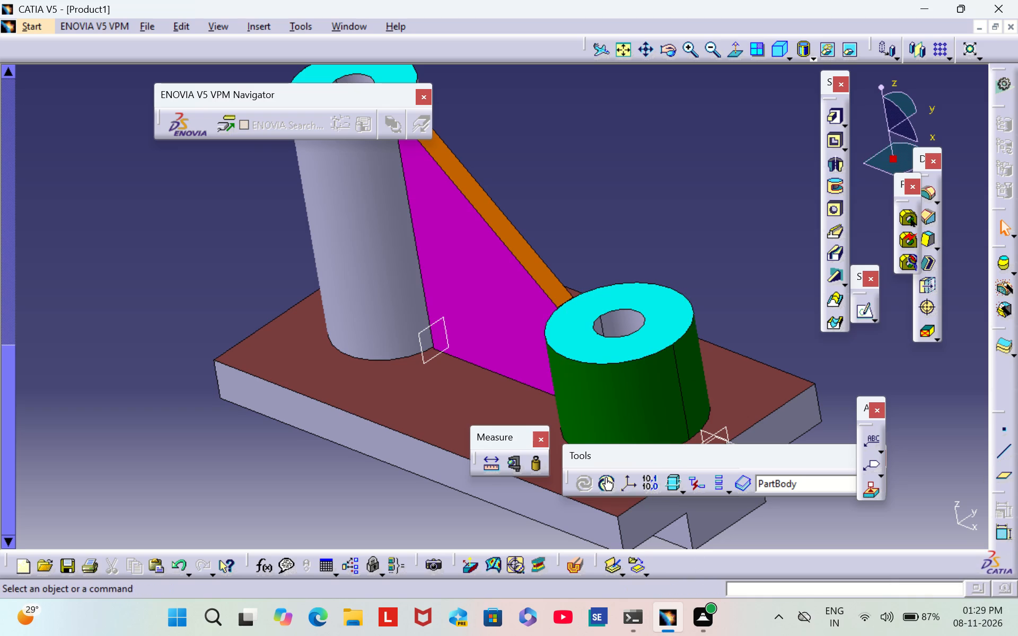
Set the fill colour of the rib's front magenta side face to the reddish brown used on the base's top face.
right_click(466, 254)
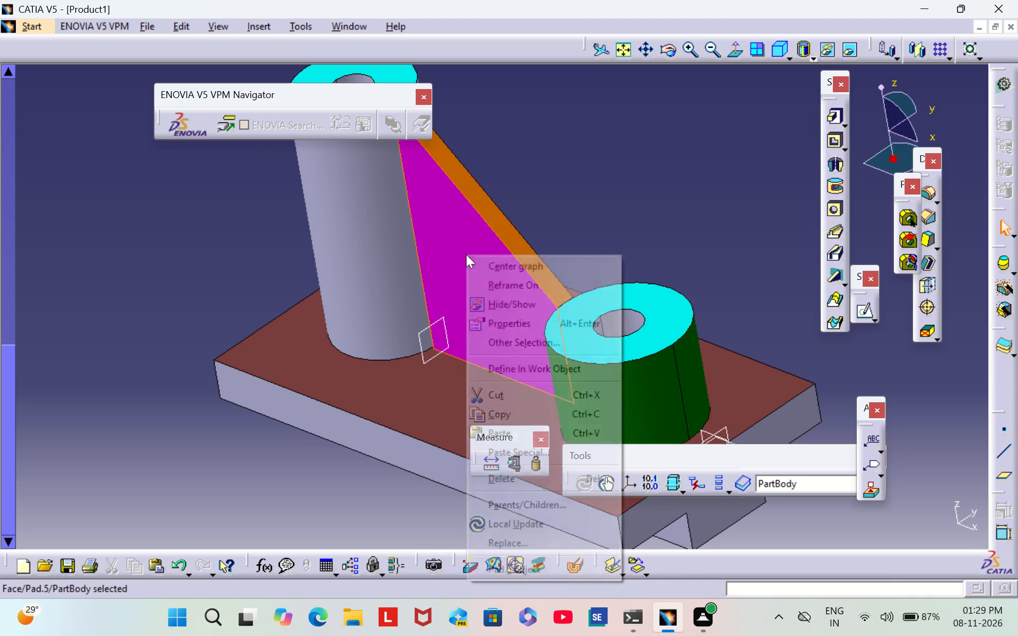
click(578, 318)
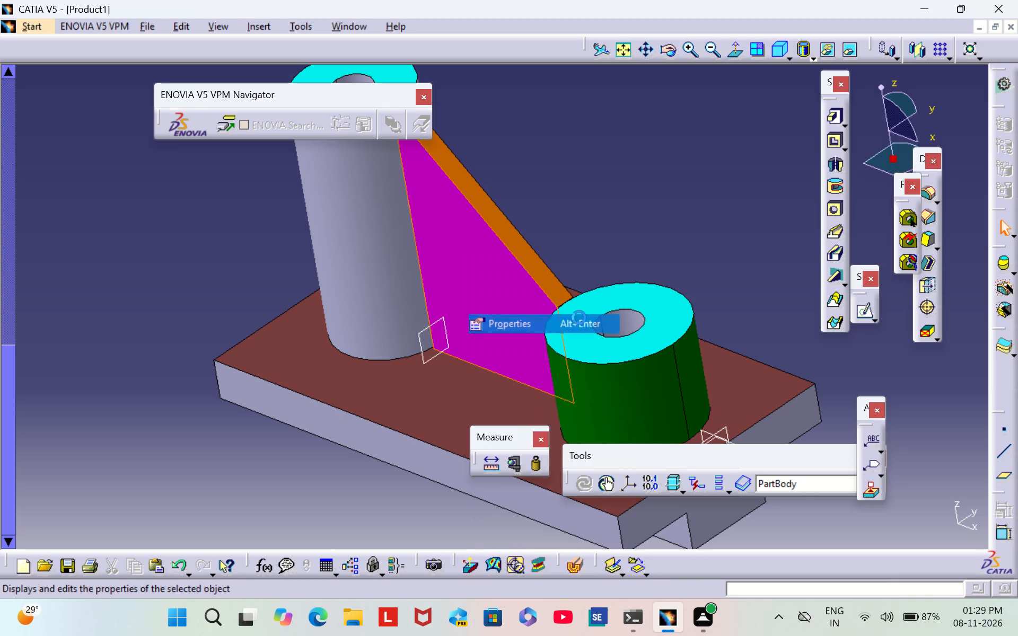
click(698, 176)
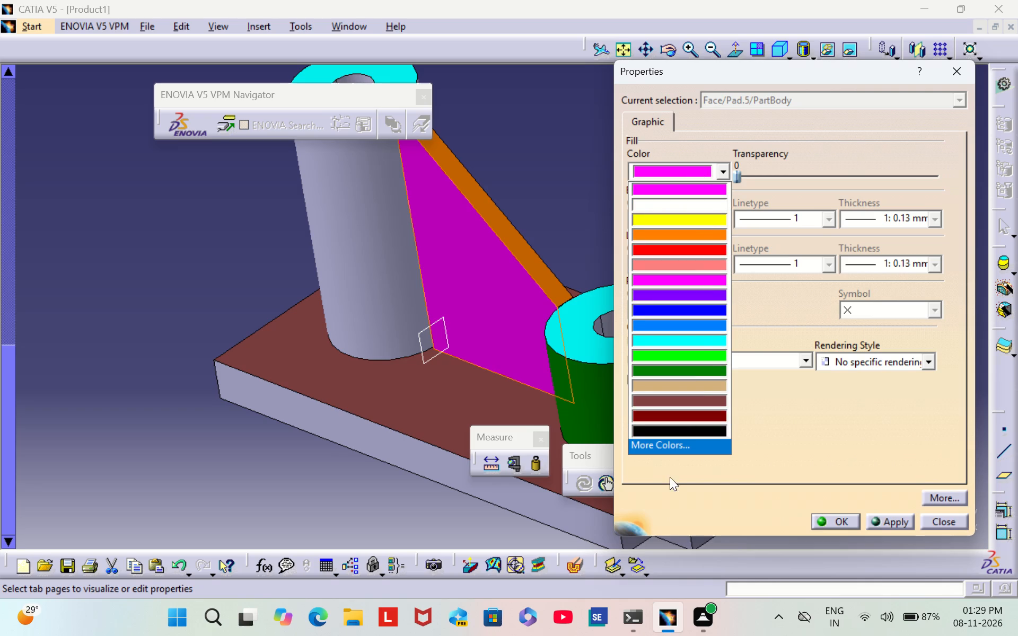
click(679, 407)
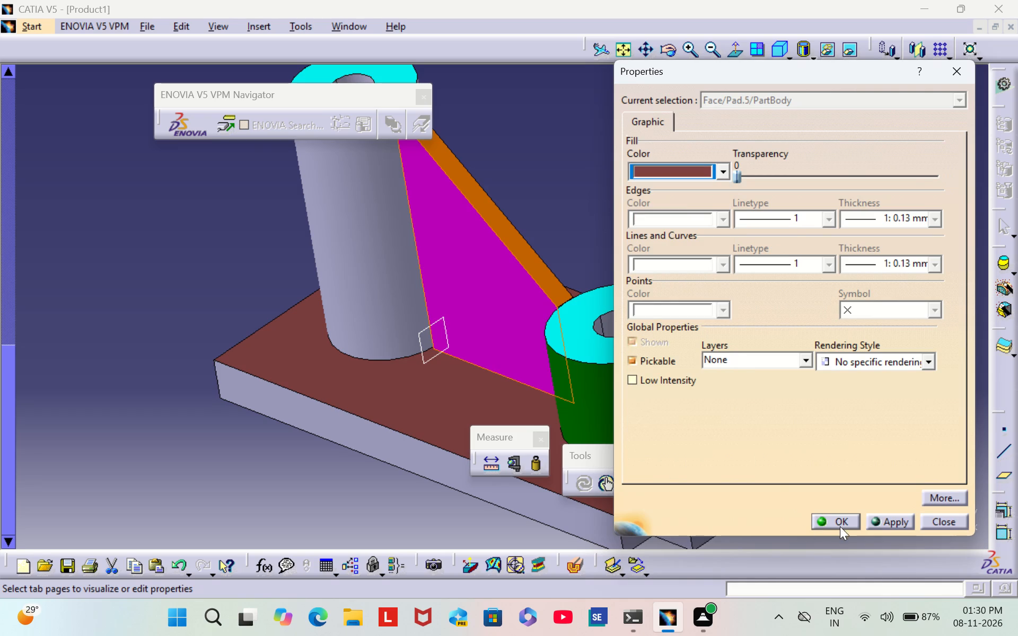
click(840, 515)
click(659, 235)
Set the fill colour of the rib's opposite, still magenta side face to the same reddish brown.
middle_drag(659, 233, 458, 414)
scroll(659, 233, down, 1)
right_drag(644, 250, 458, 414)
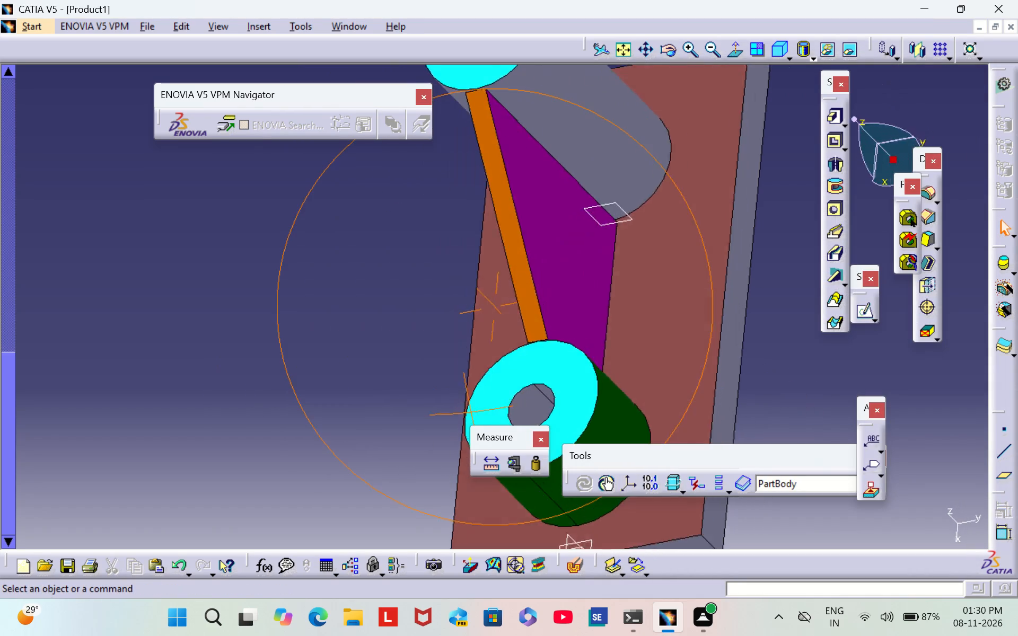
right_drag(458, 414, 418, 418)
middle_drag(458, 414, 418, 418)
right_click(560, 291)
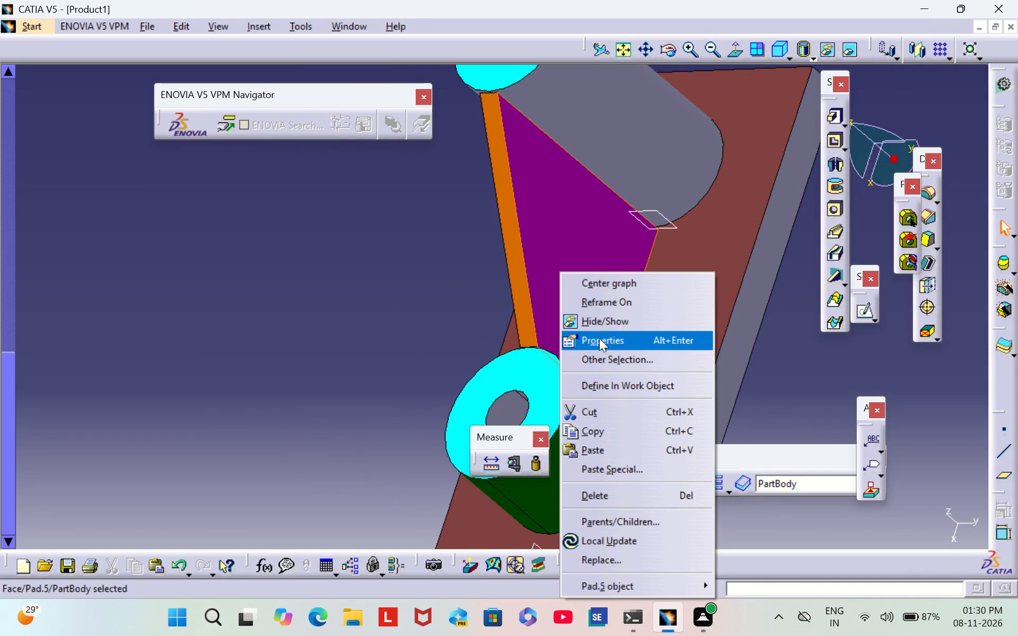
click(599, 337)
click(700, 163)
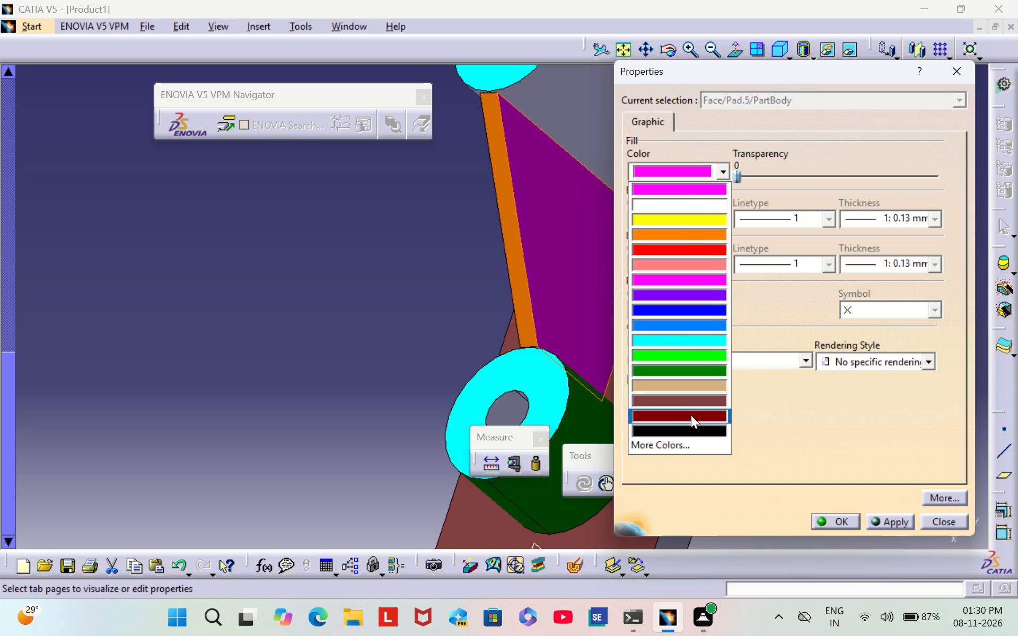
click(695, 402)
click(838, 519)
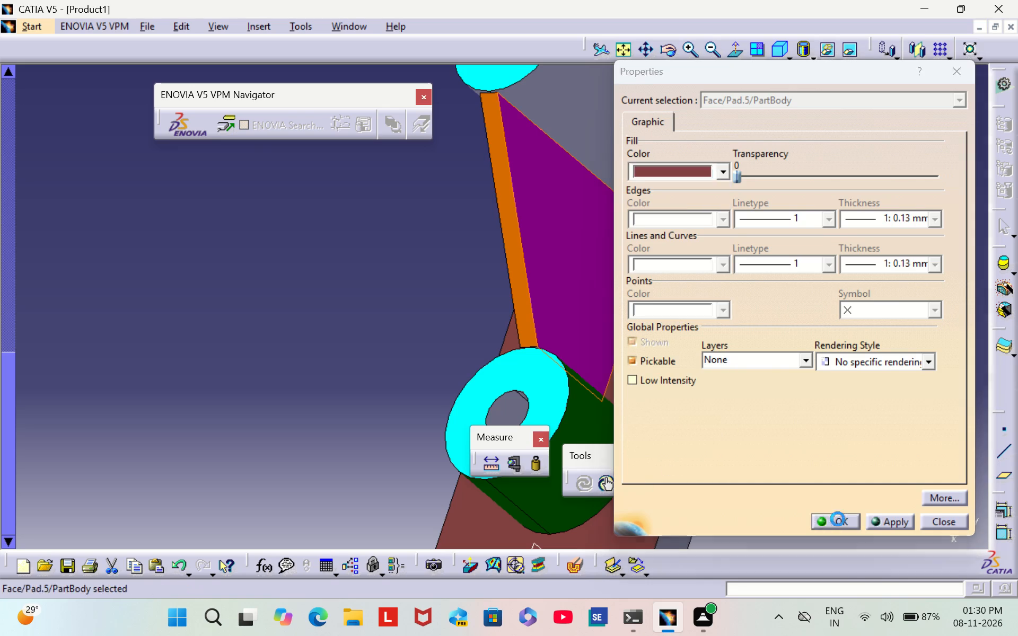
click(241, 402)
Set the fill colour of the rib's narrow sloped top face to the same reddish brown.
middle_drag(245, 401, 486, 421)
scroll(245, 401, down, 1)
right_drag(245, 401, 486, 421)
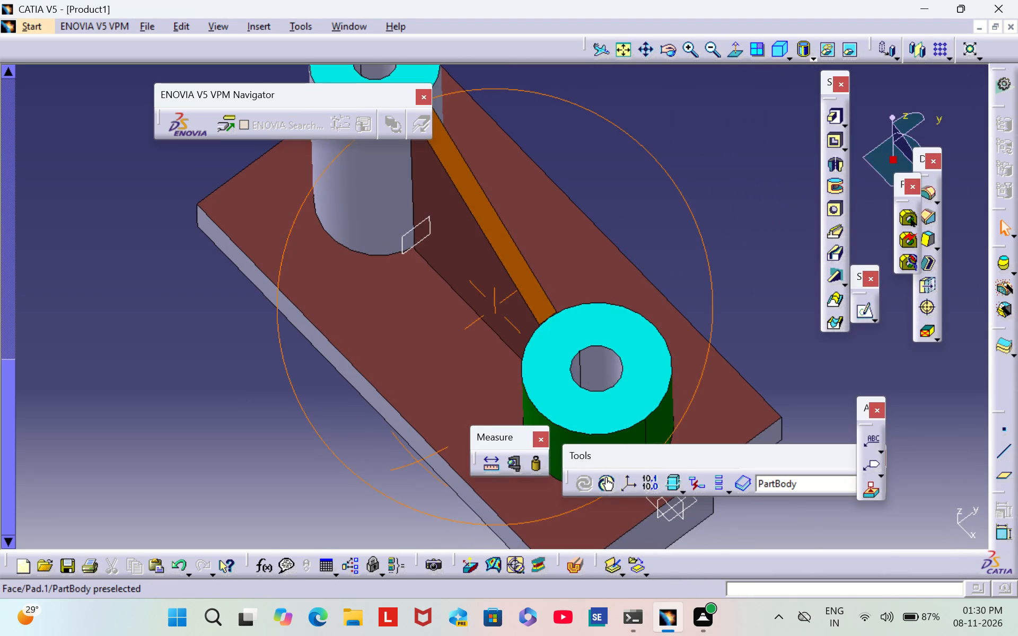
right_click(521, 264)
click(538, 340)
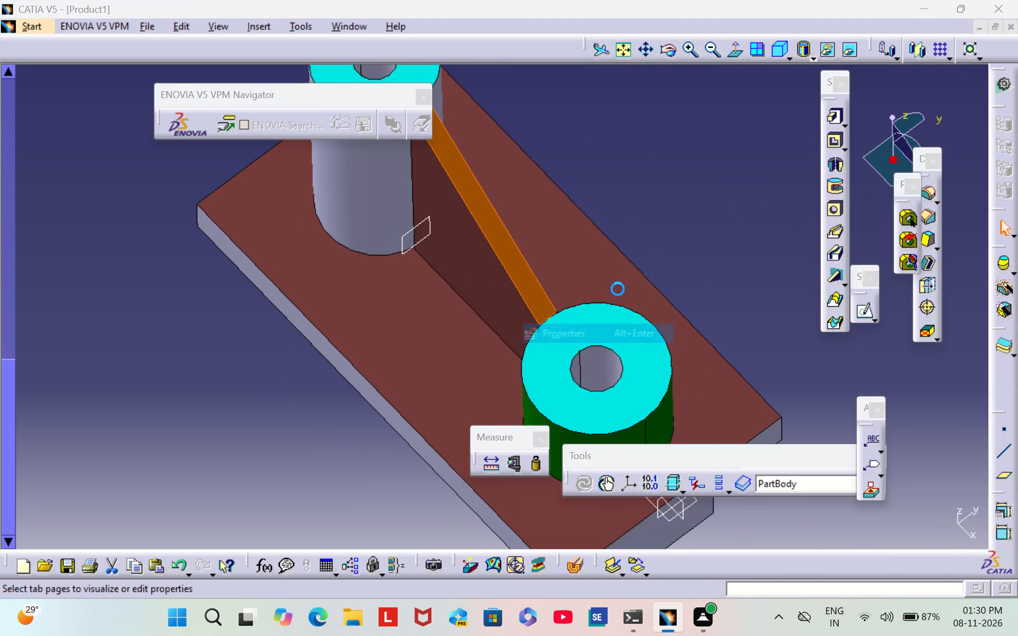
click(718, 175)
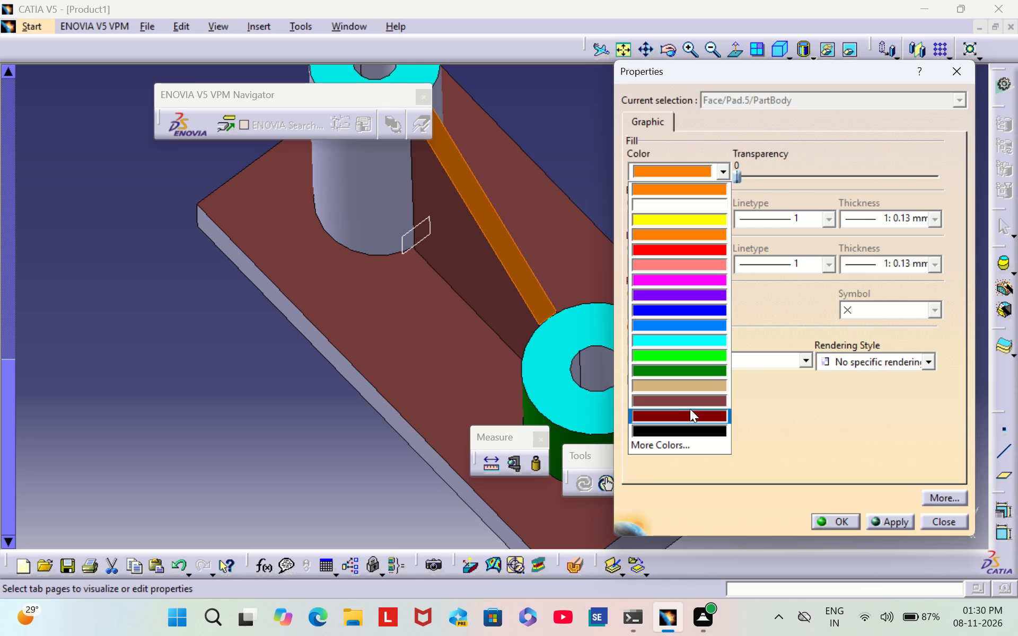
click(672, 399)
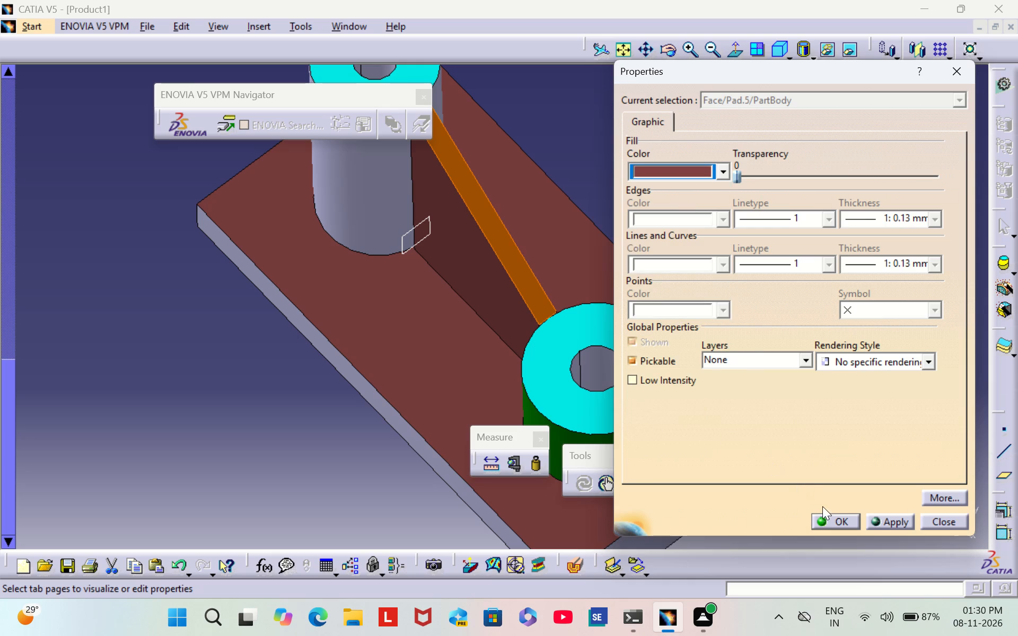
click(829, 520)
click(318, 436)
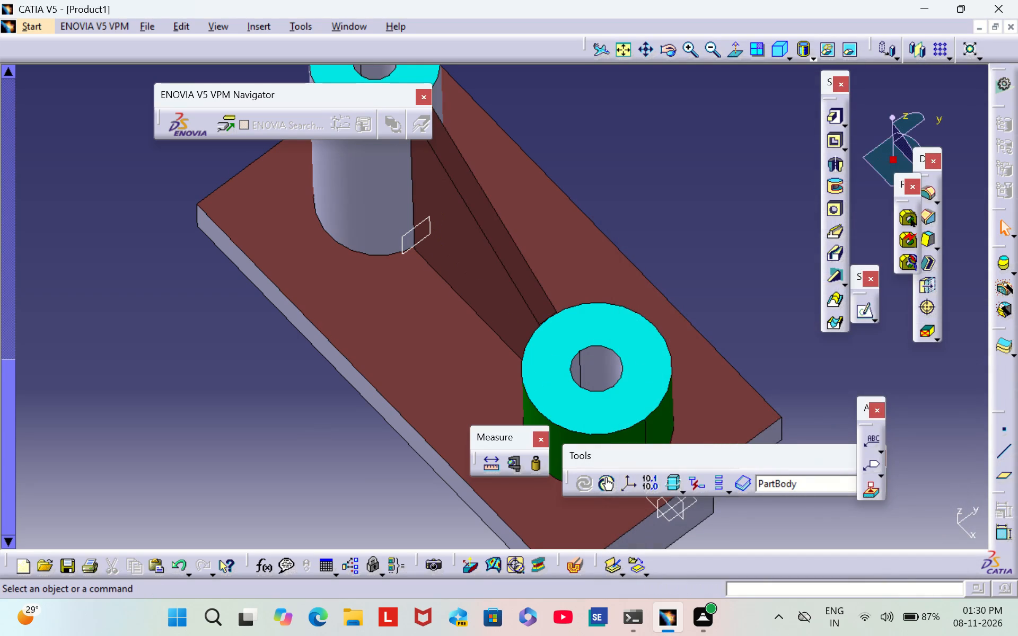
Set the fill colour of the taller boss's outer cylindrical face to cyan.
middle_drag(321, 368, 399, 431)
scroll(321, 368, down, 1)
right_drag(321, 368, 399, 431)
right_click(318, 216)
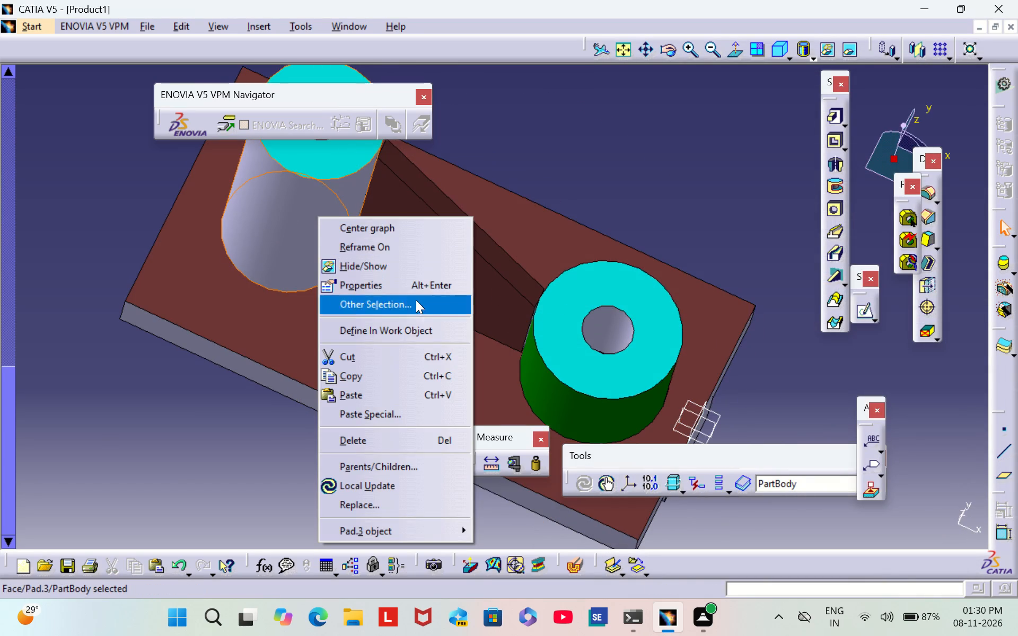
click(418, 278)
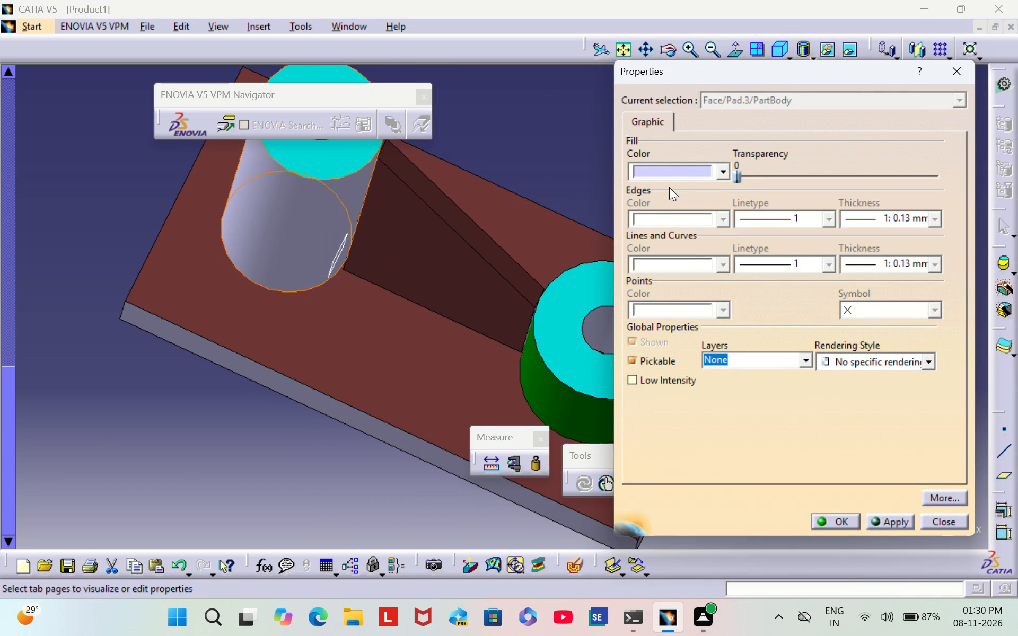
click(675, 171)
click(633, 343)
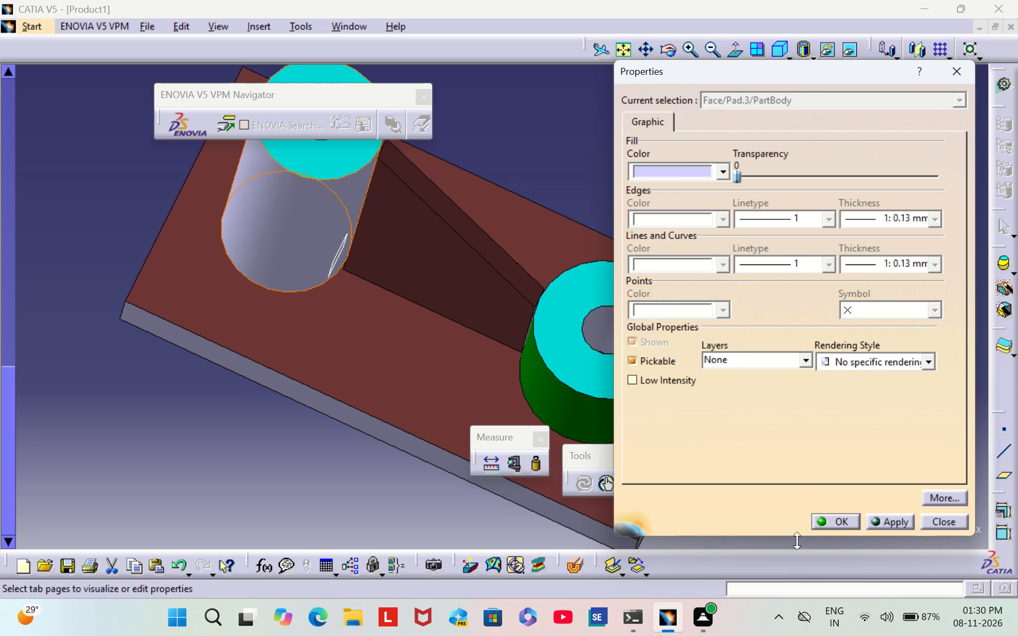
click(837, 515)
click(827, 349)
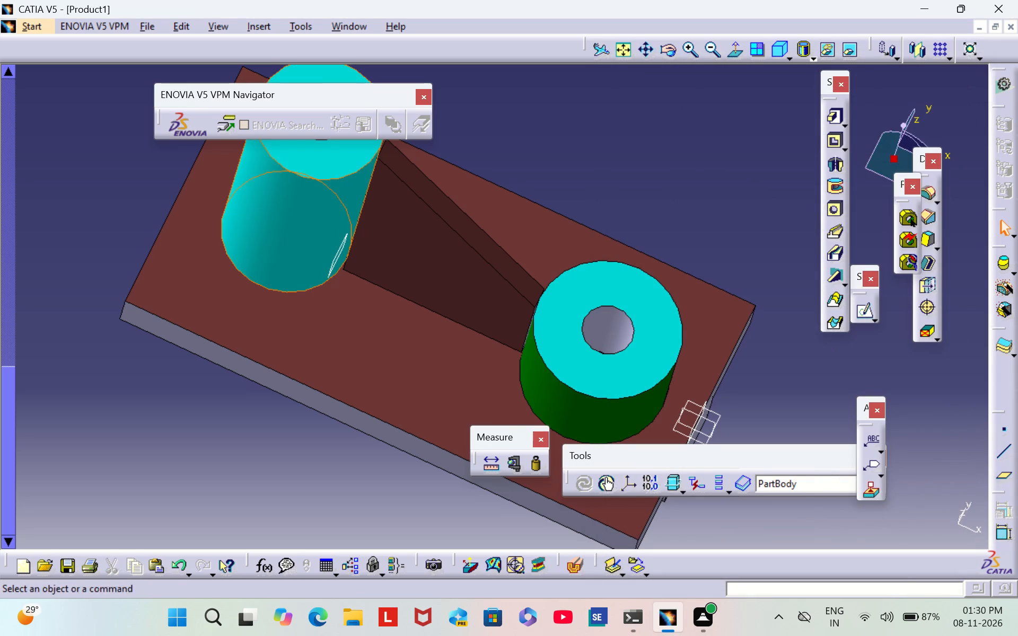
Set the fill colour of the shorter boss's outer cylindrical face to cyan.
right_click(543, 406)
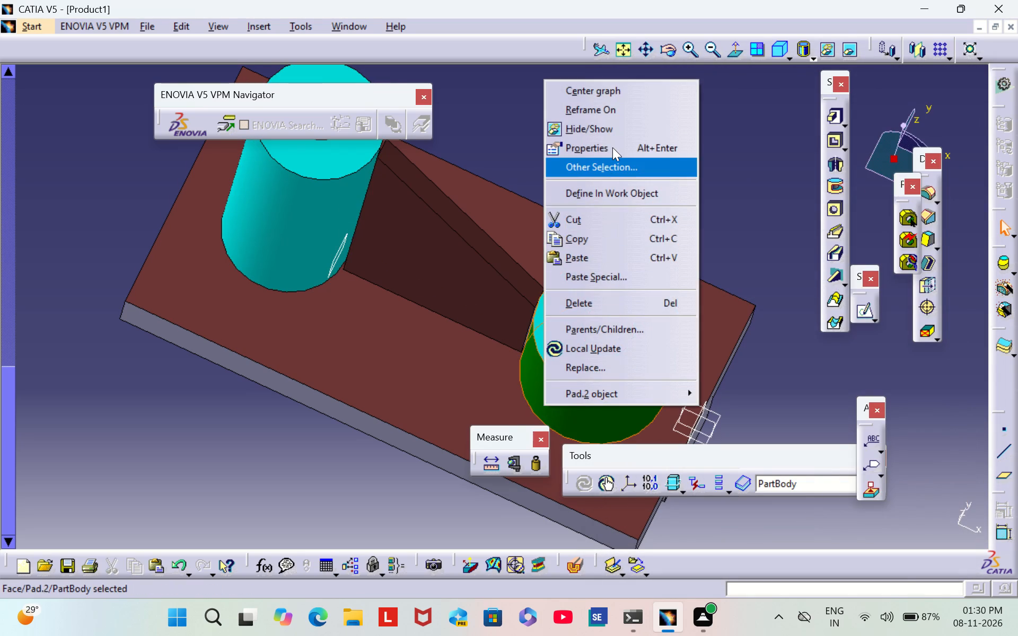
click(612, 148)
click(711, 176)
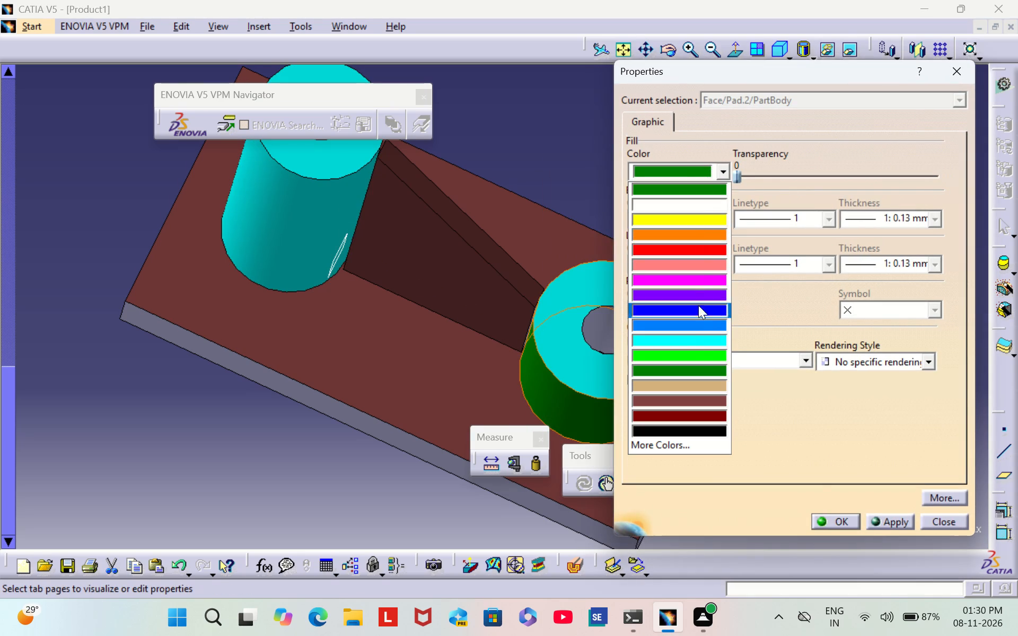
click(698, 339)
click(831, 522)
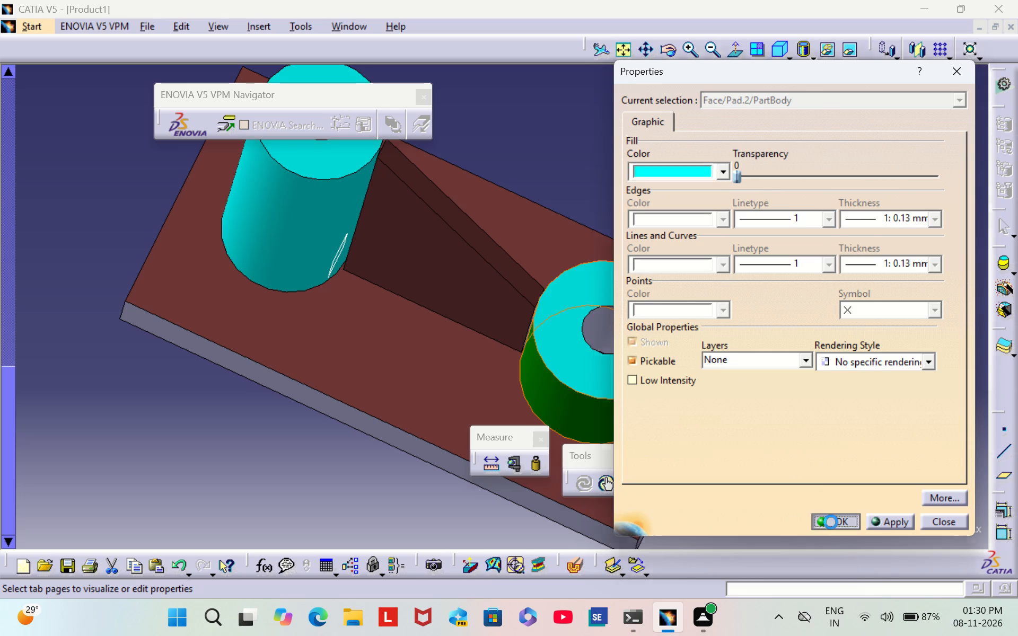
click(847, 307)
click(682, 202)
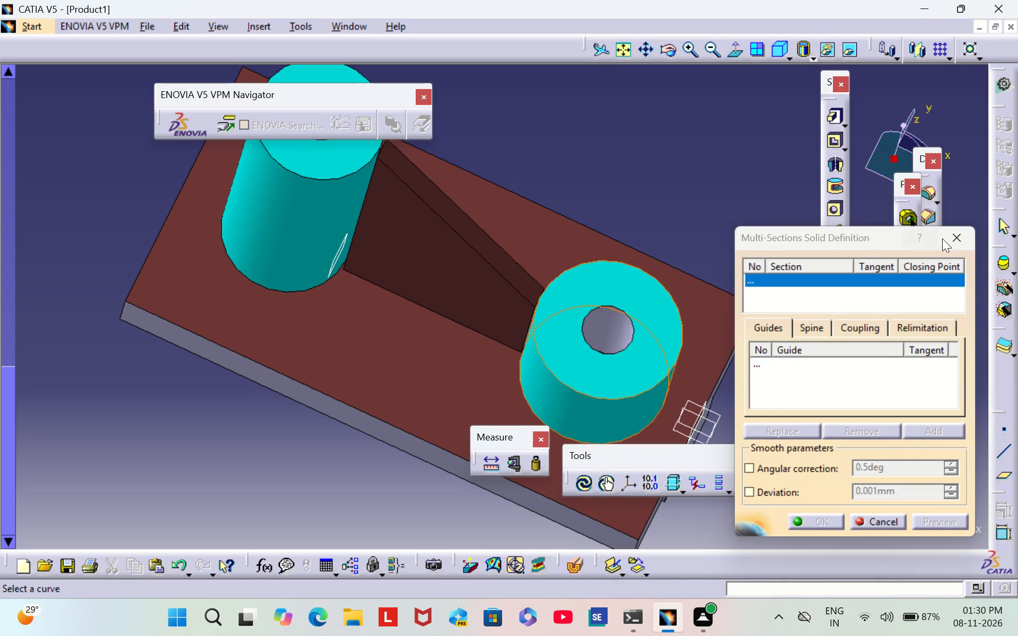
Set the fill colour of the shorter boss's inner bore face to dark red.
click(949, 233)
click(621, 238)
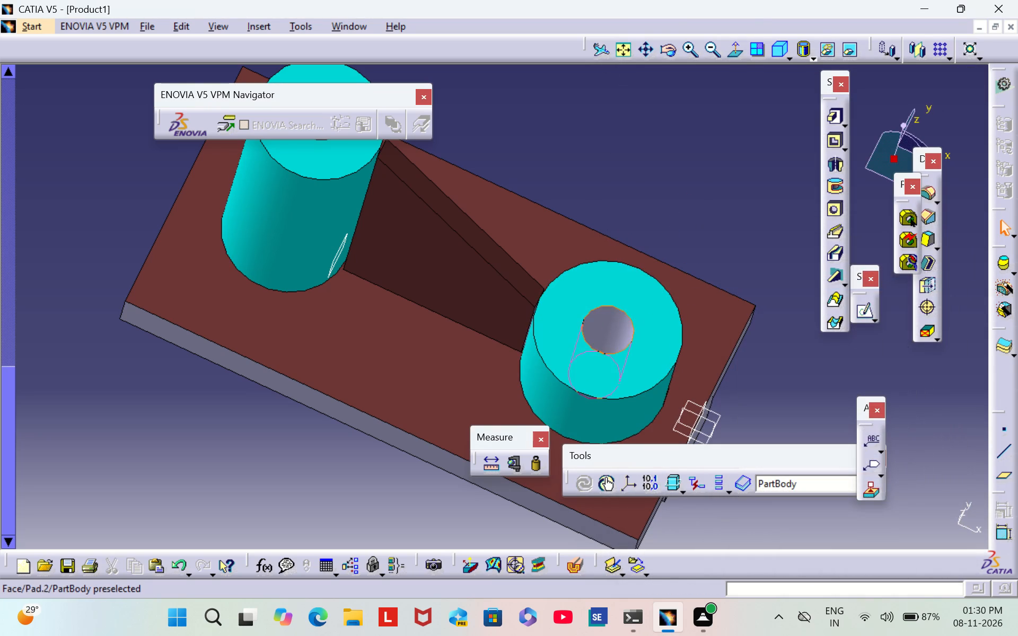
right_click(605, 340)
click(666, 90)
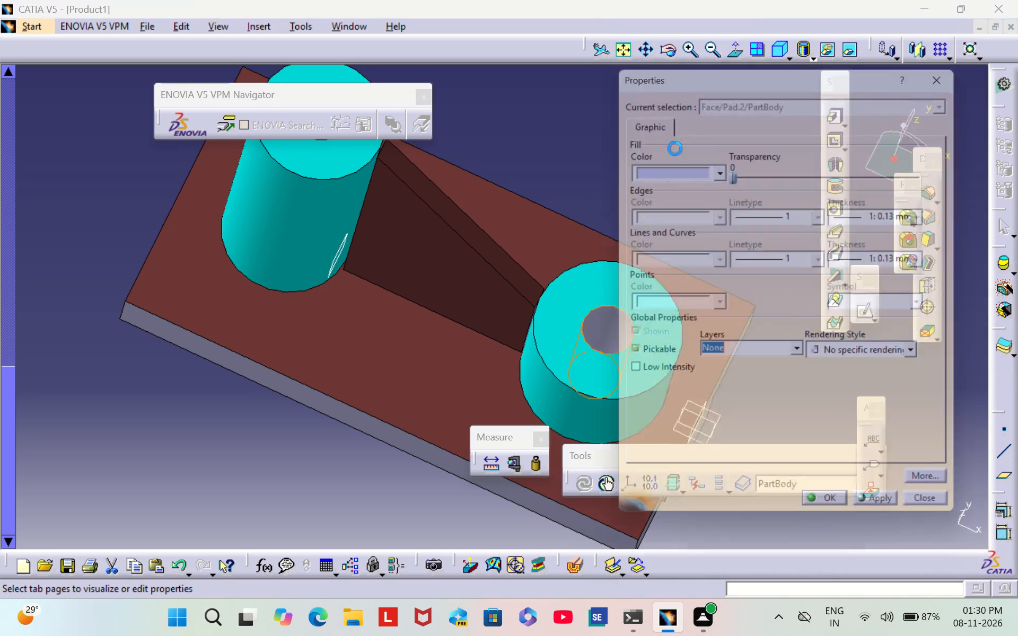
click(699, 175)
click(687, 420)
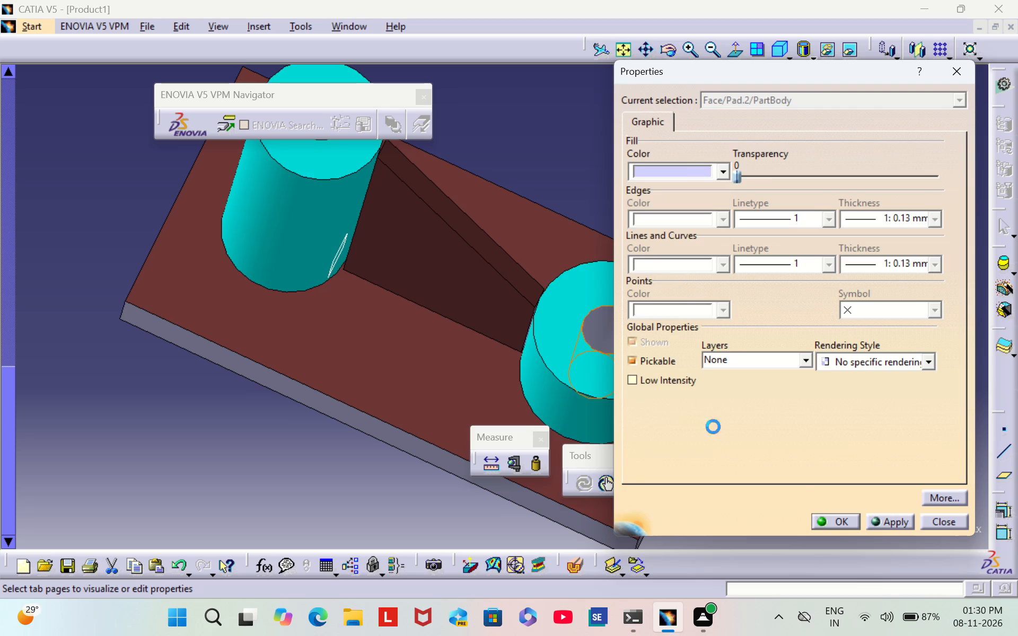
click(835, 515)
click(588, 121)
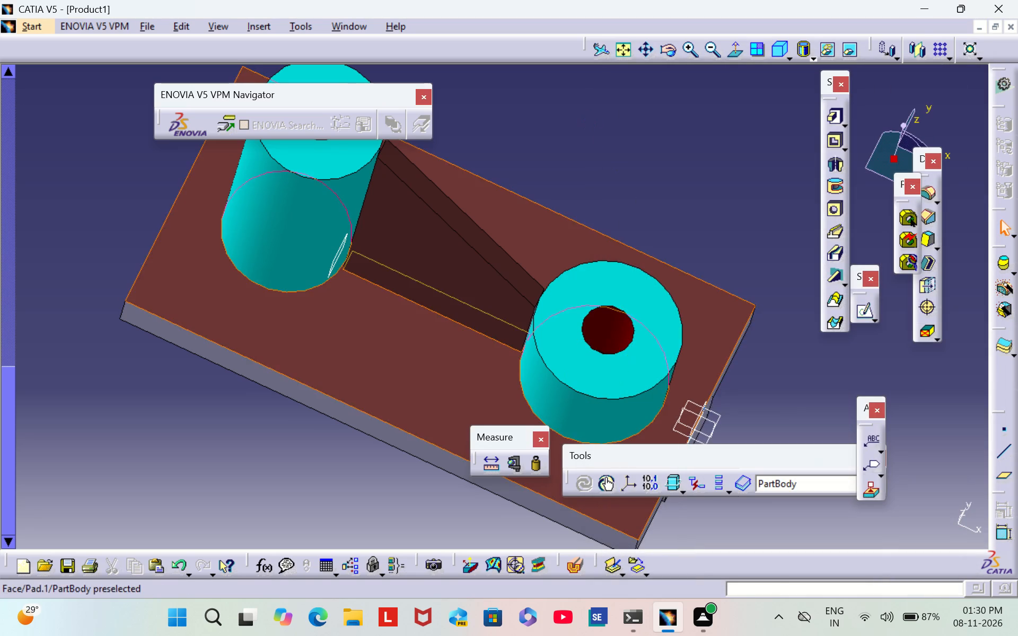
Set the fill colour of the taller boss's inner bore face to the same dark red.
scroll(205, 381, down, 2)
middle_drag(205, 381, 367, 499)
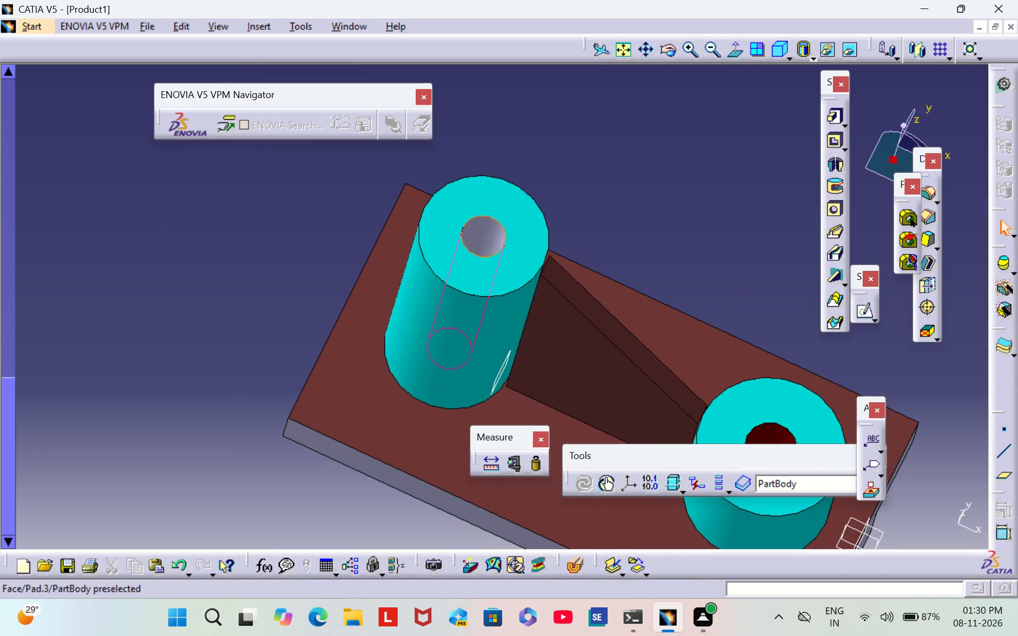
right_click(479, 238)
click(563, 309)
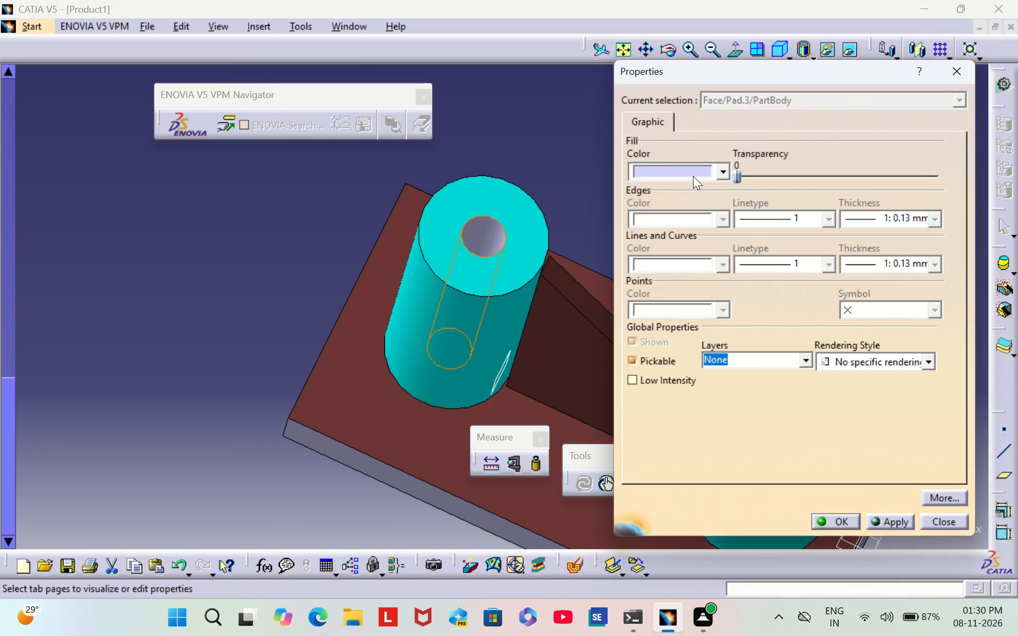
click(693, 176)
click(684, 417)
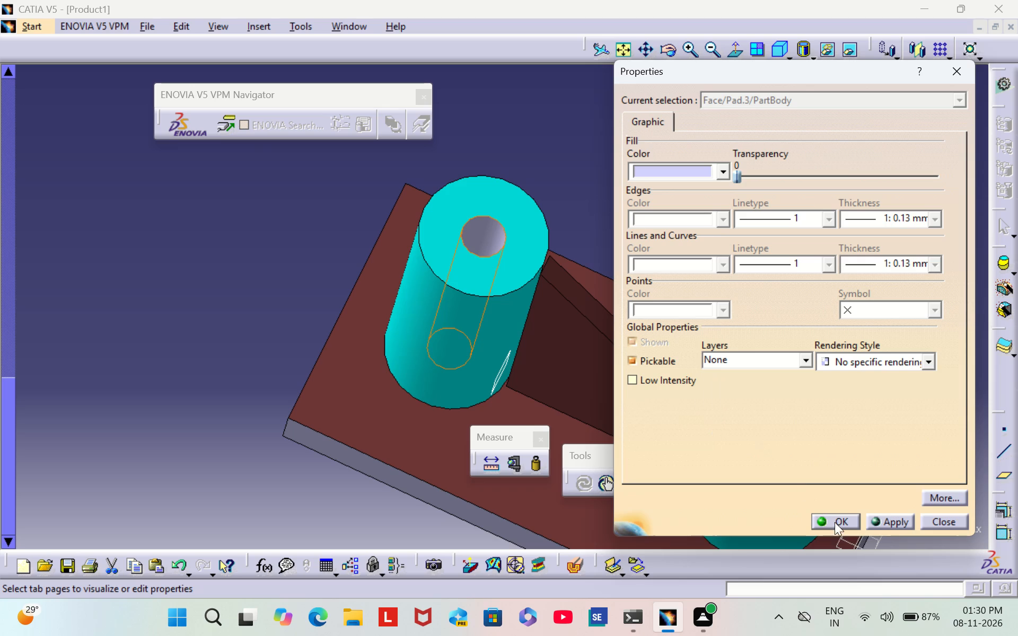
click(835, 521)
click(607, 188)
Set the fill colour of the bottom face of the T-shaped base's stem to reddish brown.
middle_drag(687, 232, 493, 190)
scroll(687, 232, down, 1)
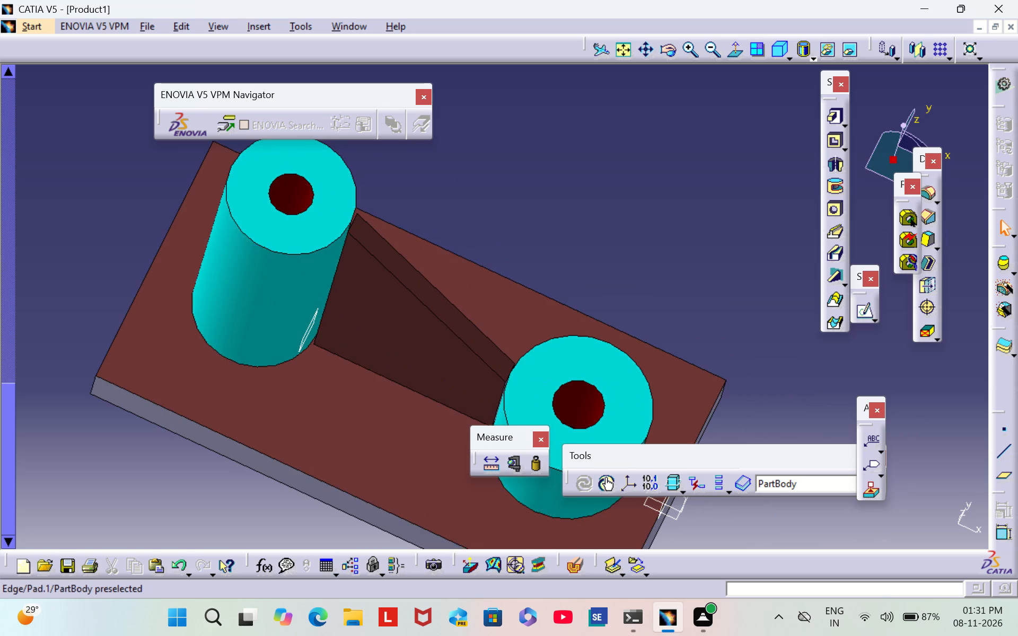
middle_drag(599, 254, 574, 125)
scroll(308, 468, down, 1)
middle_drag(308, 468, 572, 275)
right_drag(308, 468, 482, 291)
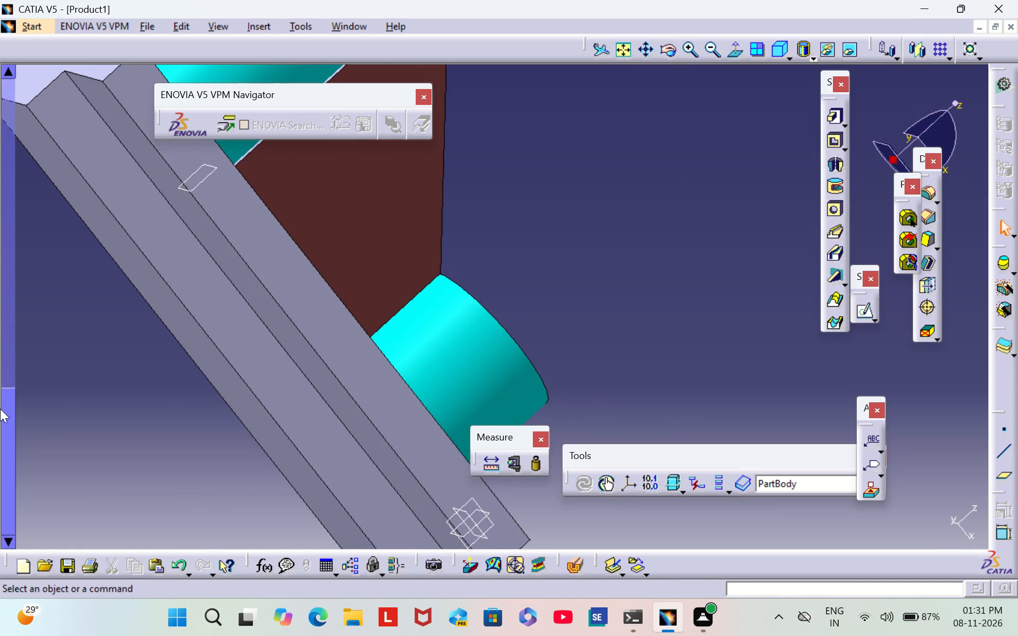
middle_drag(94, 408, 284, 411)
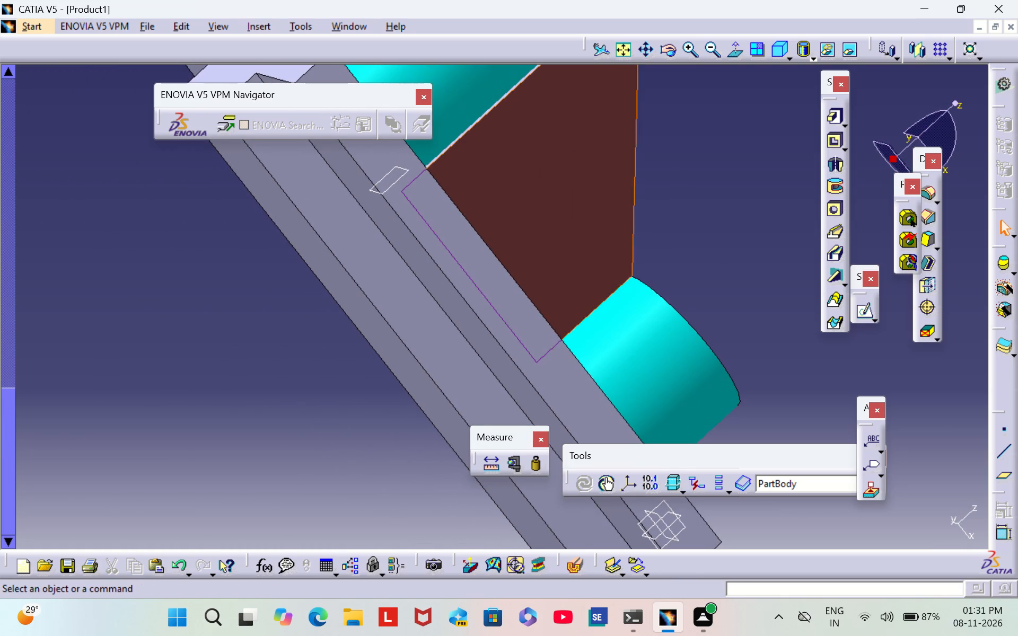
scroll(672, 217, down, 1)
middle_drag(647, 307, 585, 388)
middle_drag(111, 414, 167, 424)
scroll(111, 414, down, 1)
right_drag(112, 413, 167, 424)
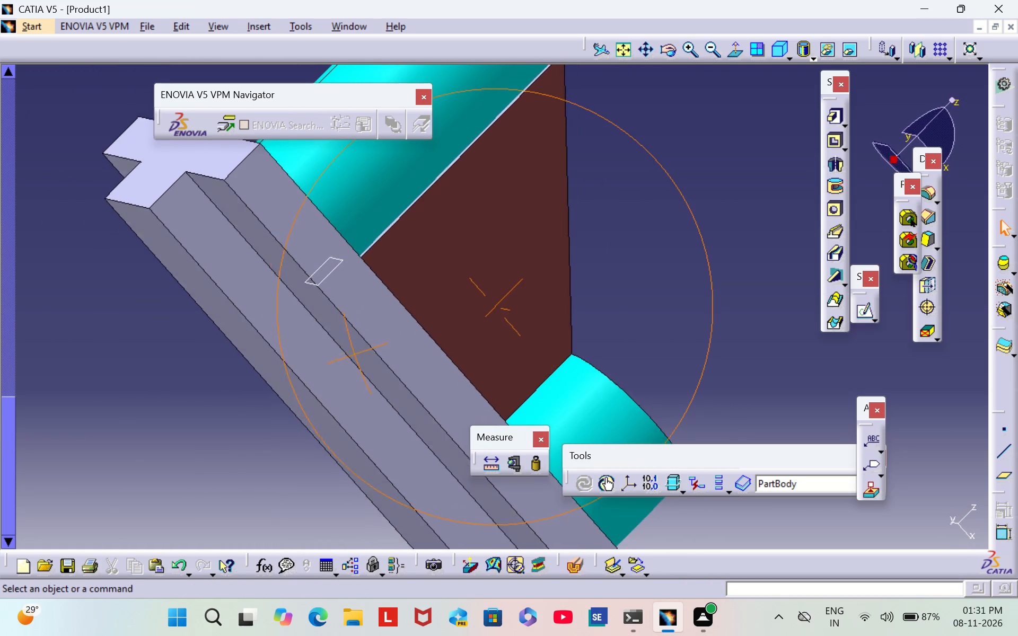
right_drag(167, 424, 363, 337)
middle_drag(167, 424, 363, 337)
right_click(364, 294)
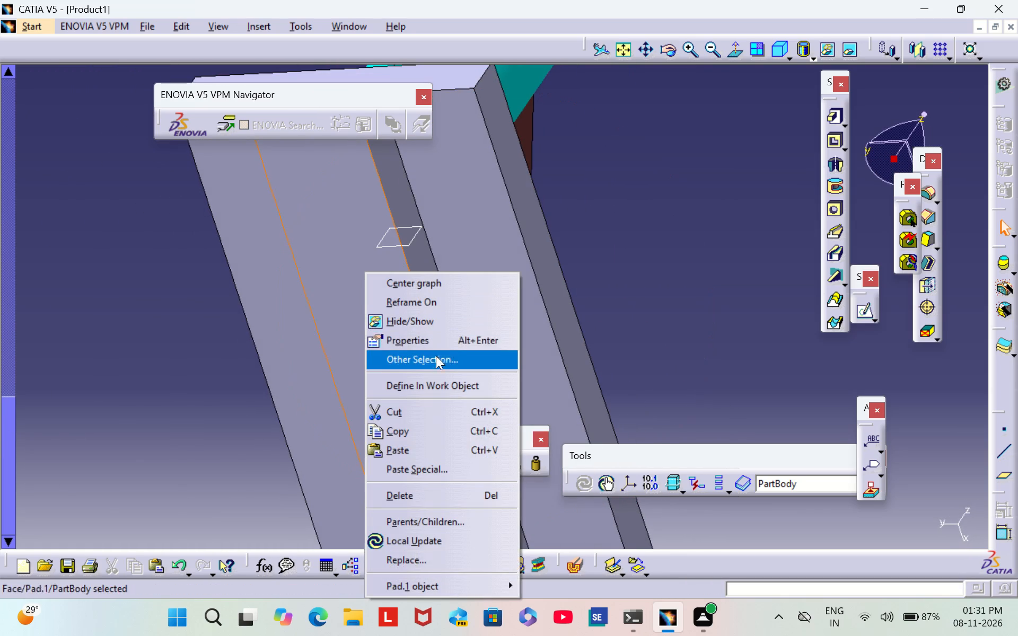
click(442, 341)
click(664, 167)
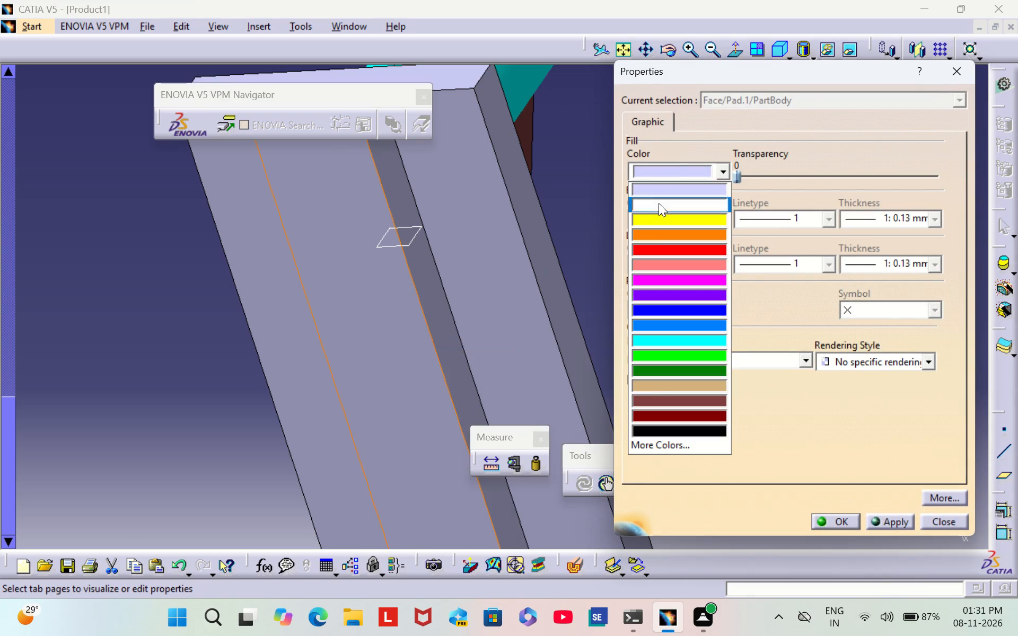
click(676, 402)
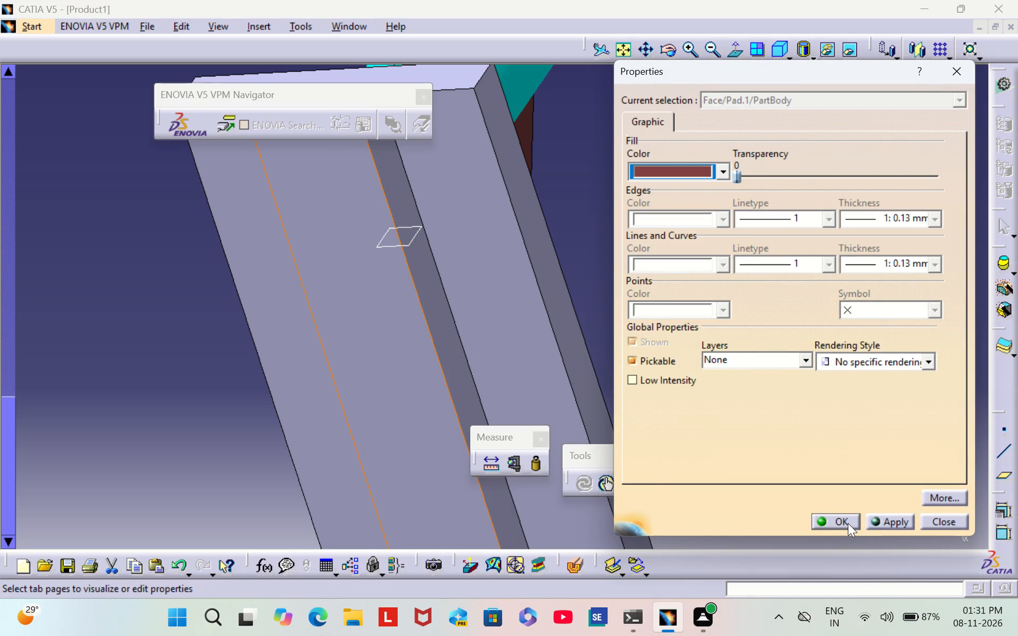
click(846, 523)
click(747, 352)
Set the fill colour of the base flange's long side face next to the bosses to the same reddish brown.
middle_drag(747, 351, 619, 399)
right_drag(746, 354, 619, 399)
right_click(422, 352)
click(540, 94)
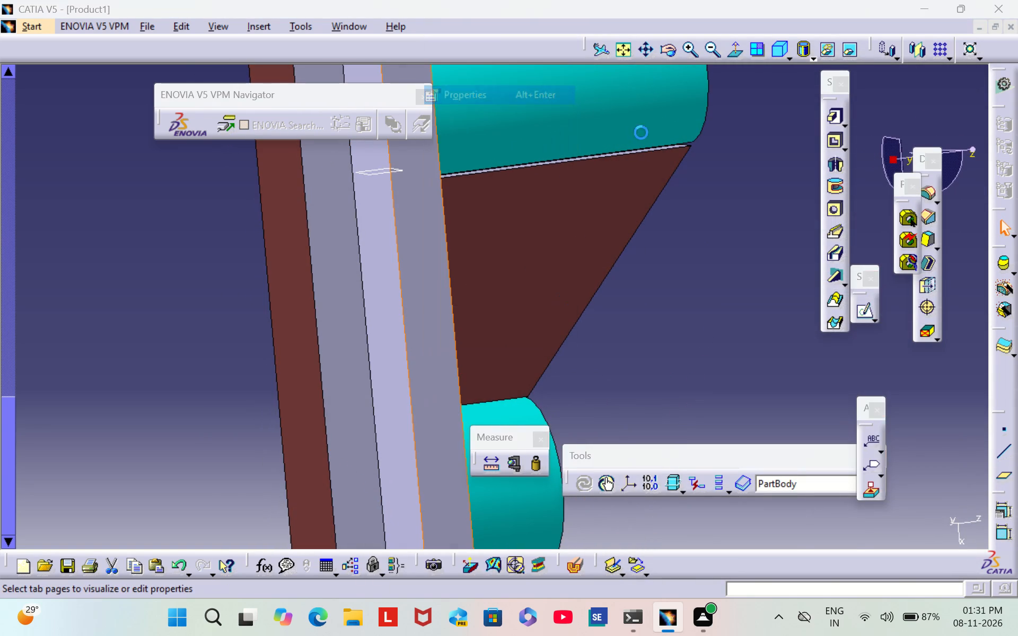
click(654, 174)
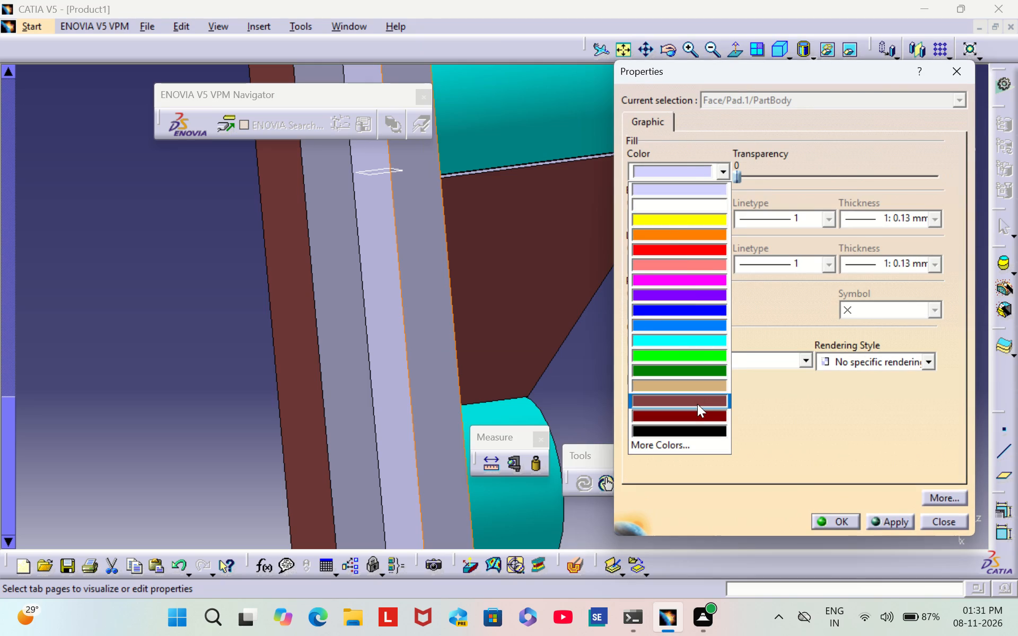
click(697, 404)
click(834, 519)
click(775, 375)
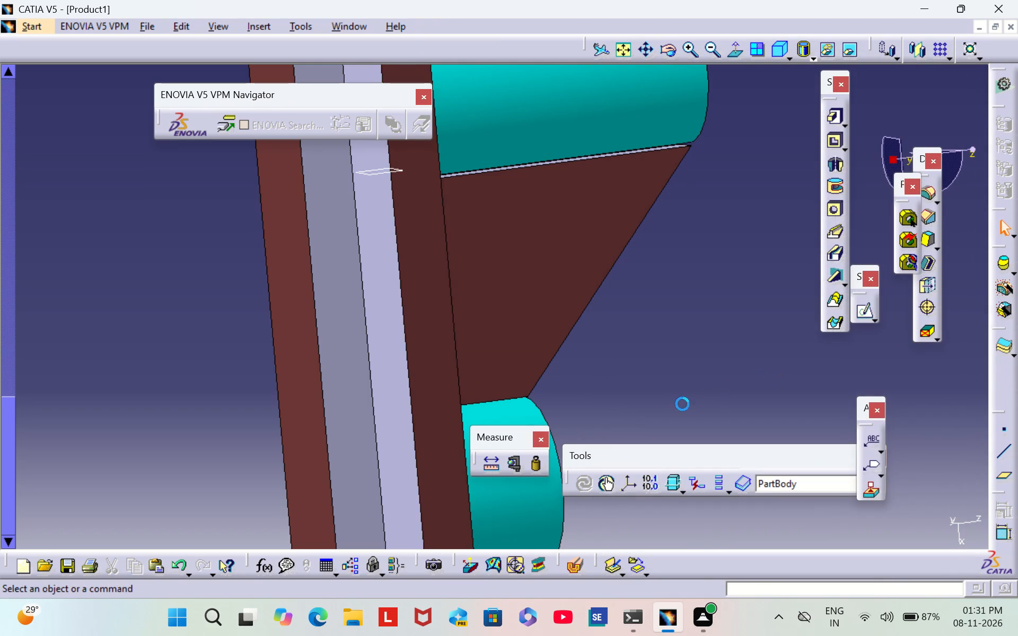
Set the fill colour of the stem's long side face, on the same side of the base, to reddish brown.
right_click(348, 338)
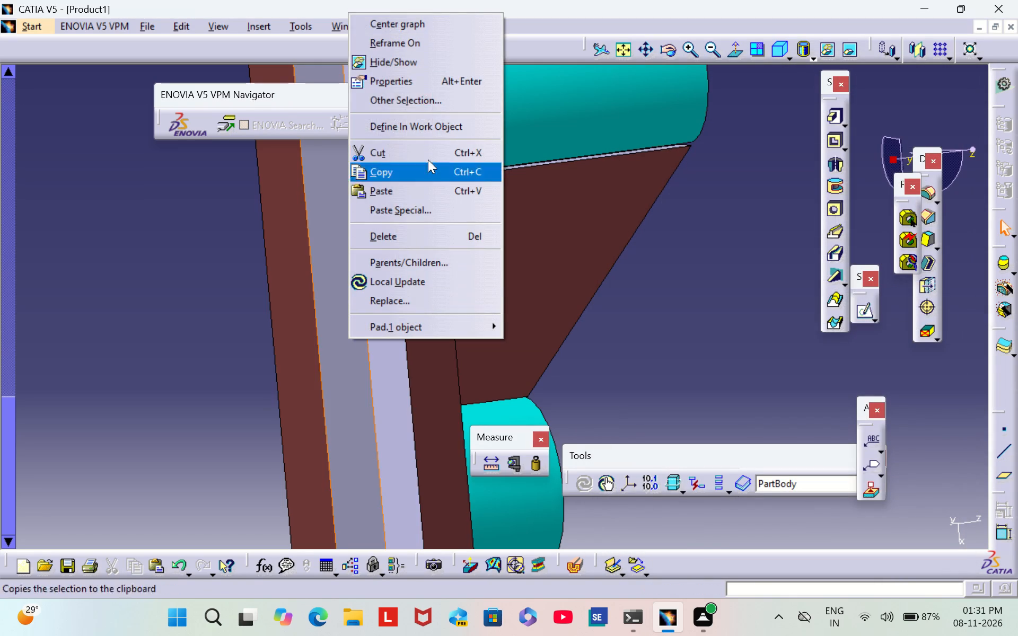
click(427, 92)
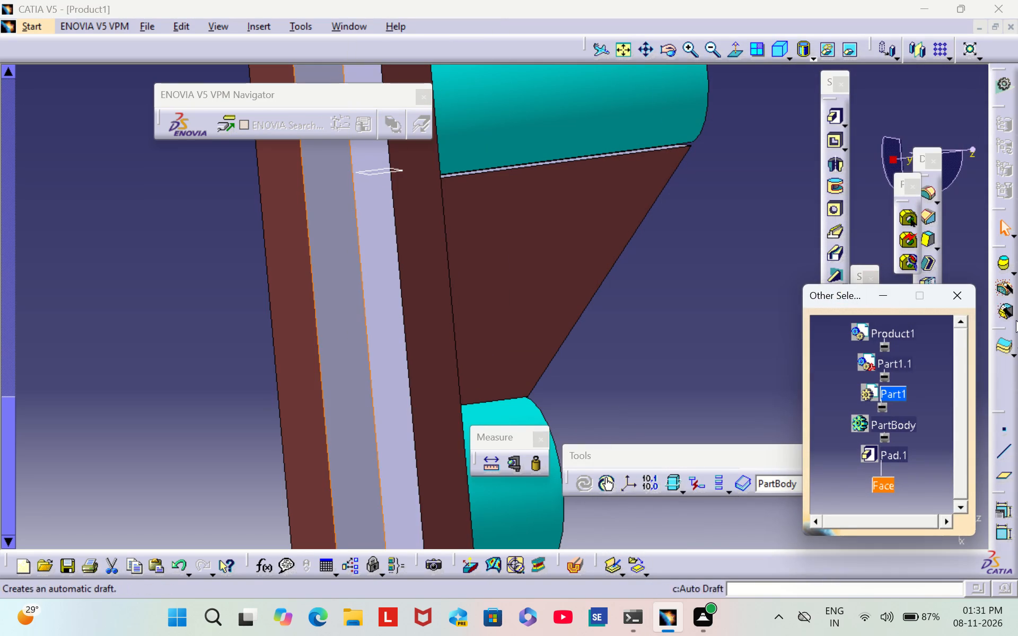
click(948, 296)
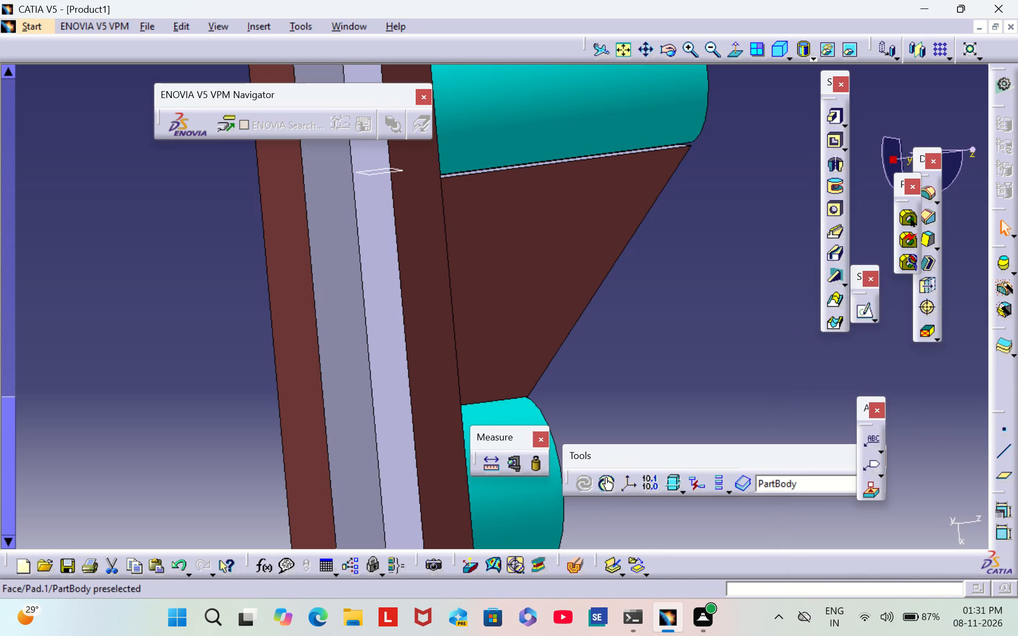
right_click(338, 267)
click(407, 333)
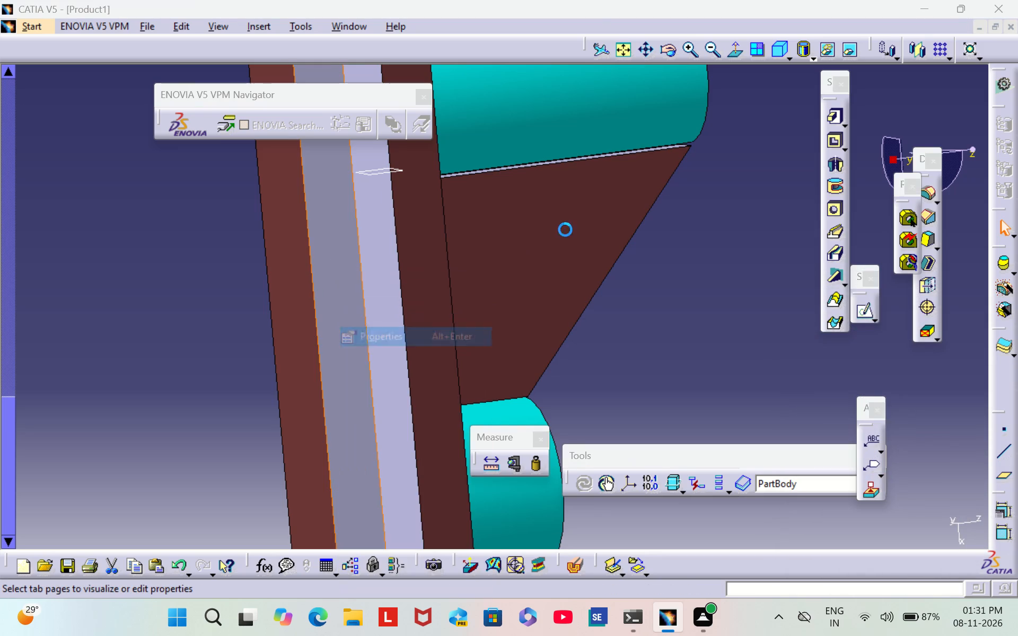
click(662, 169)
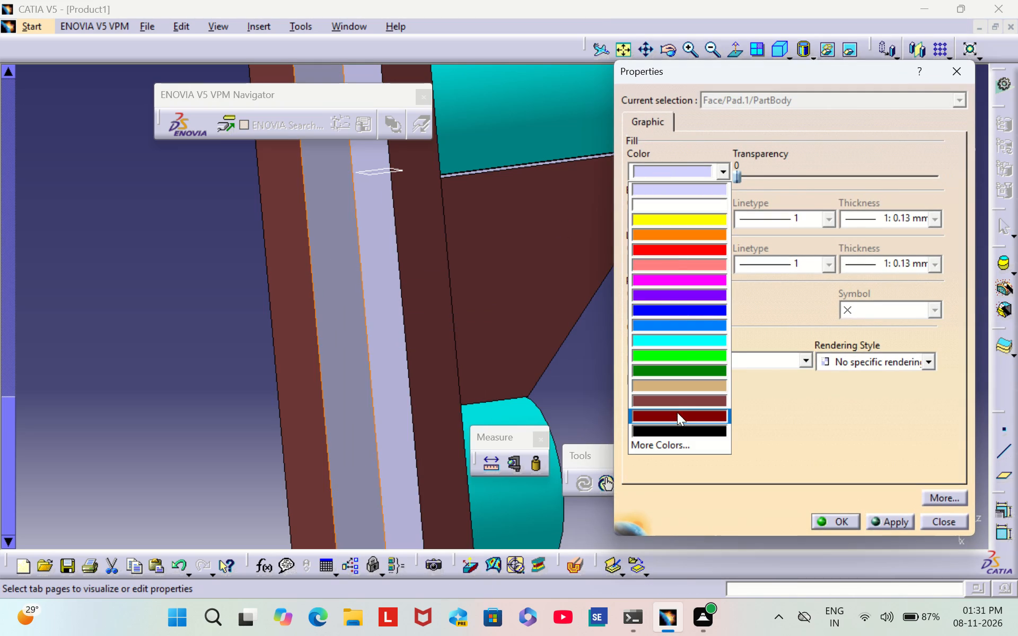
click(678, 397)
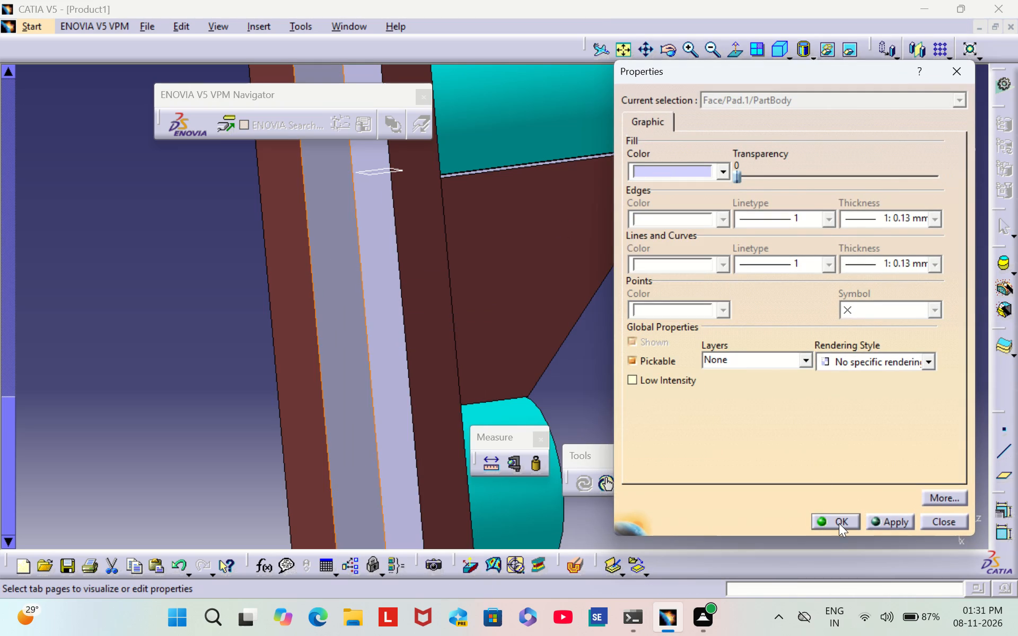
click(839, 523)
click(730, 366)
Set the fill colour of the flange's underside, on the same side of the stem, to reddish brown.
scroll(246, 393, down, 2)
middle_drag(245, 393, 245, 393)
right_drag(245, 393, 245, 393)
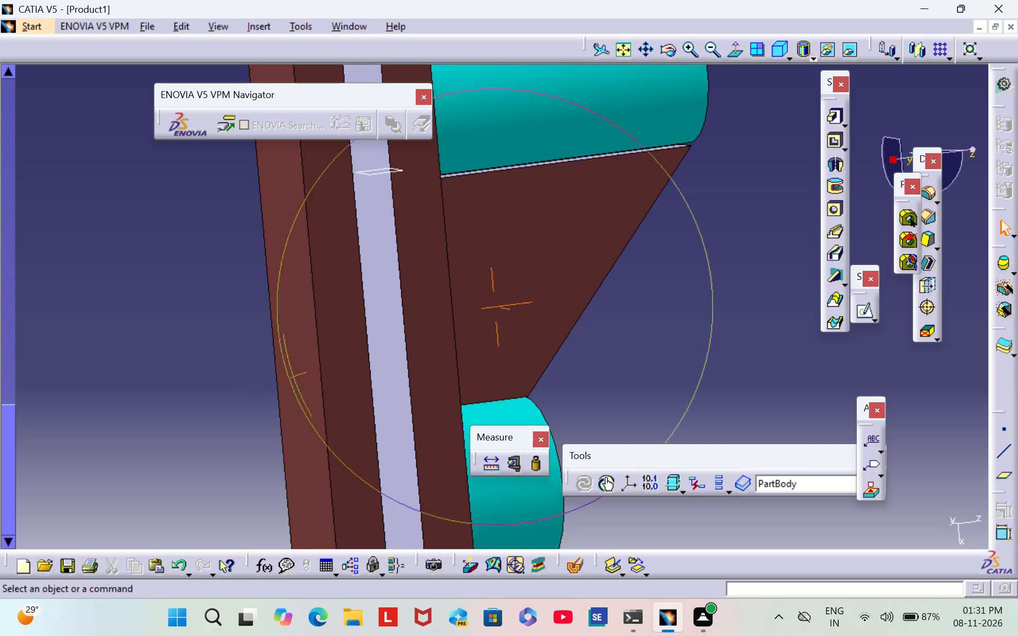
right_drag(245, 393, 445, 394)
middle_drag(245, 393, 445, 394)
right_click(540, 259)
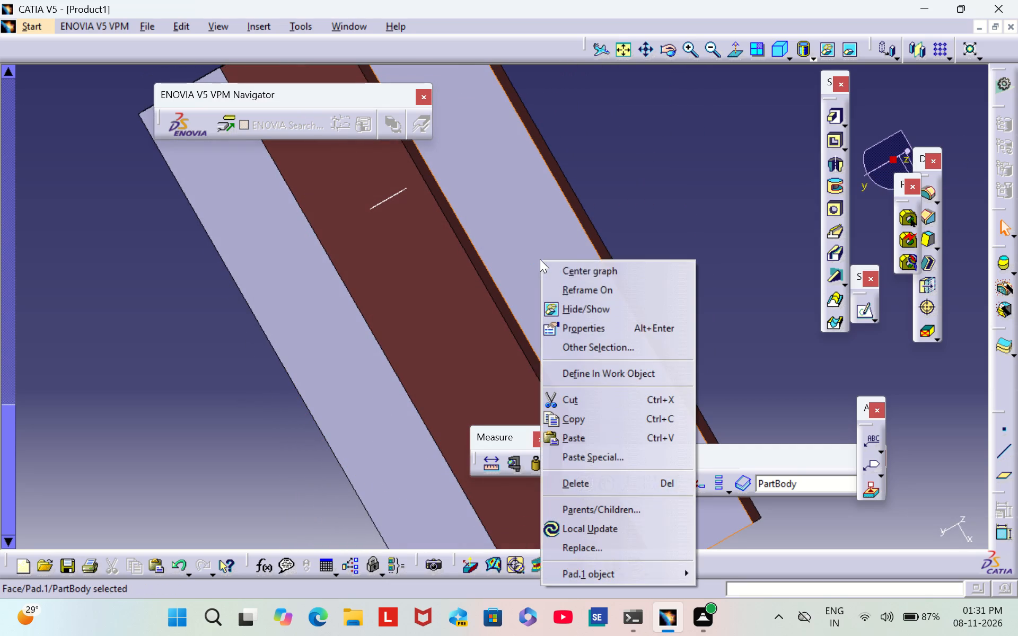
click(602, 325)
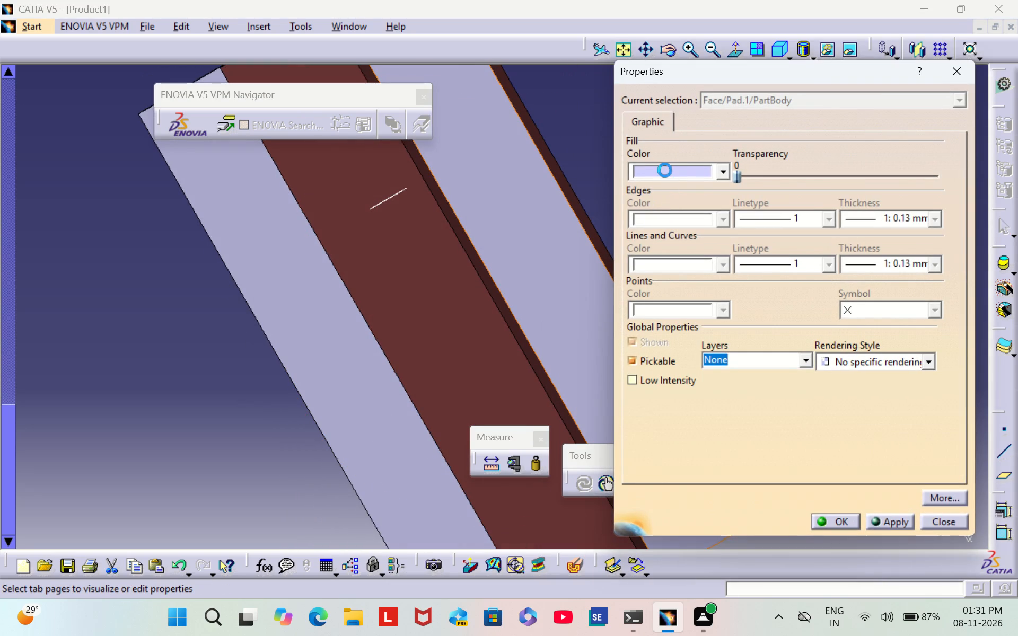
click(665, 170)
click(699, 402)
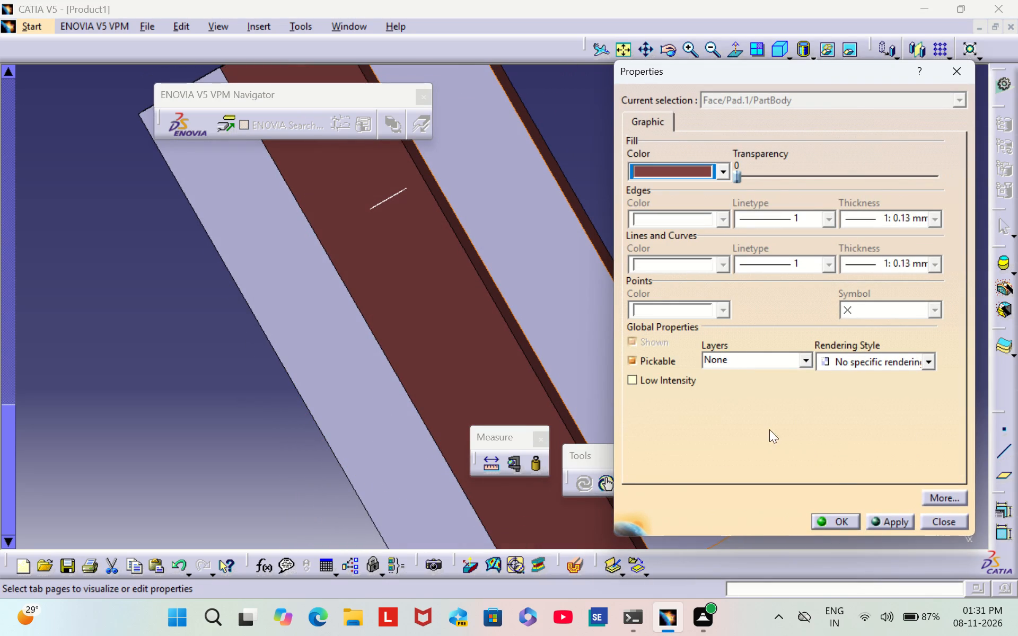
click(841, 524)
click(735, 322)
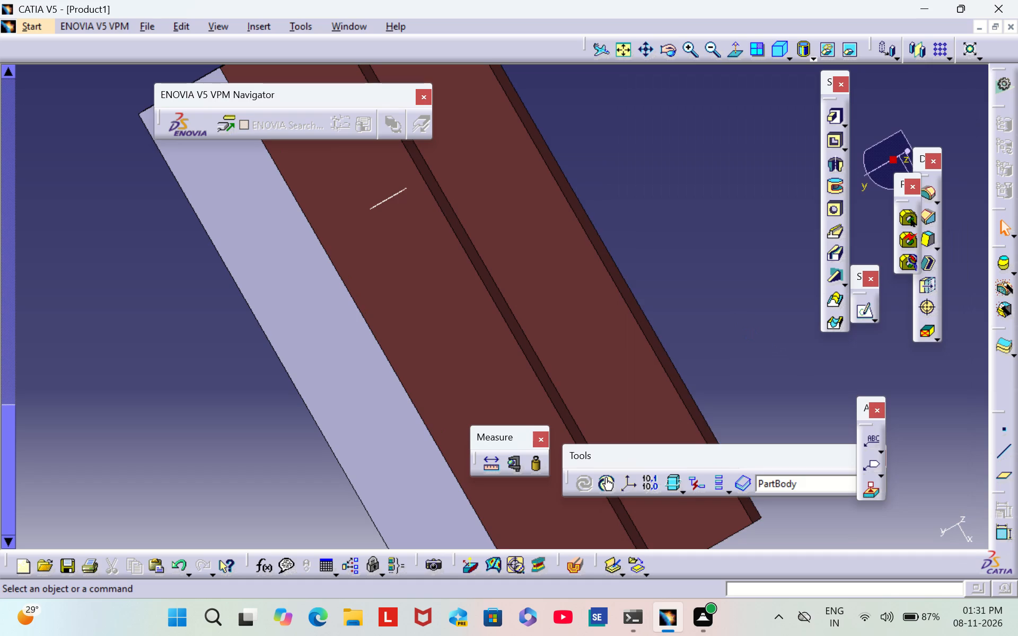
Set the fill colour of the flange's underside on the opposite side of the stem to reddish brown.
middle_drag(178, 493, 469, 379)
scroll(178, 493, down, 1)
right_drag(183, 492, 464, 377)
right_click(496, 304)
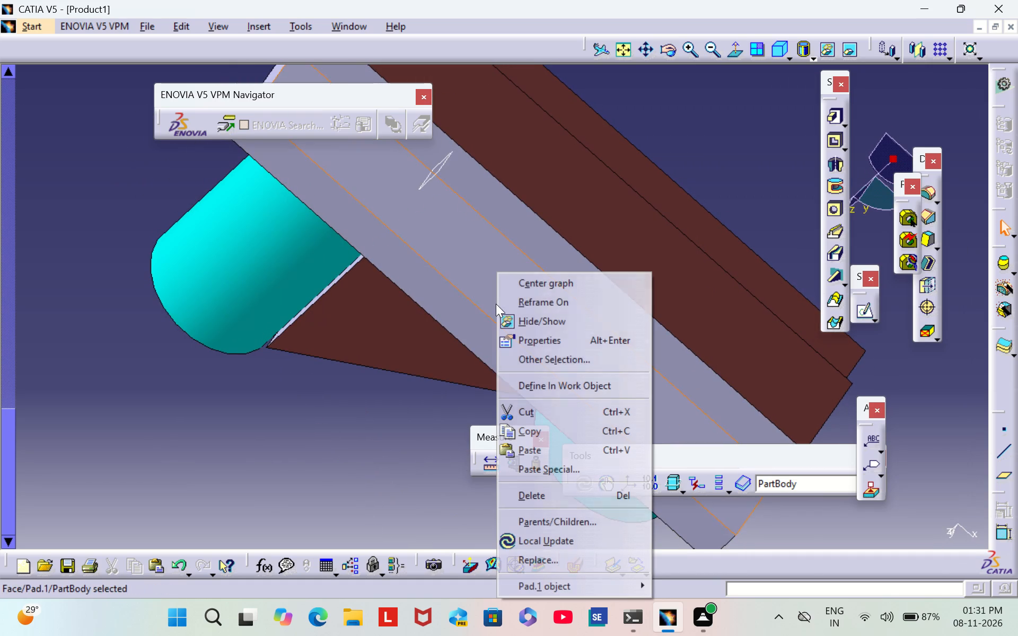
click(541, 341)
click(647, 171)
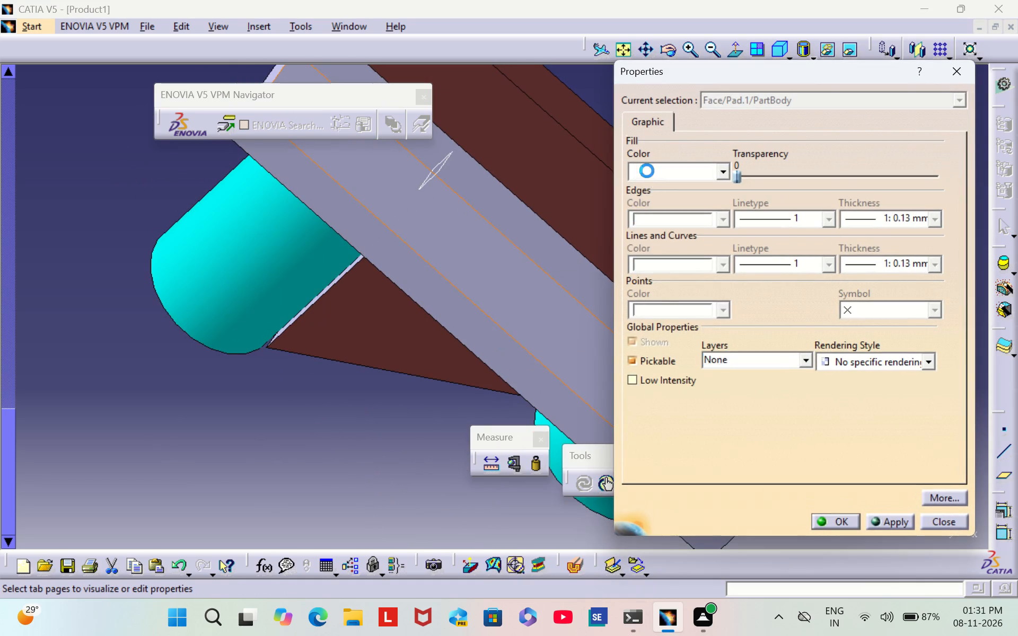
click(669, 397)
click(843, 518)
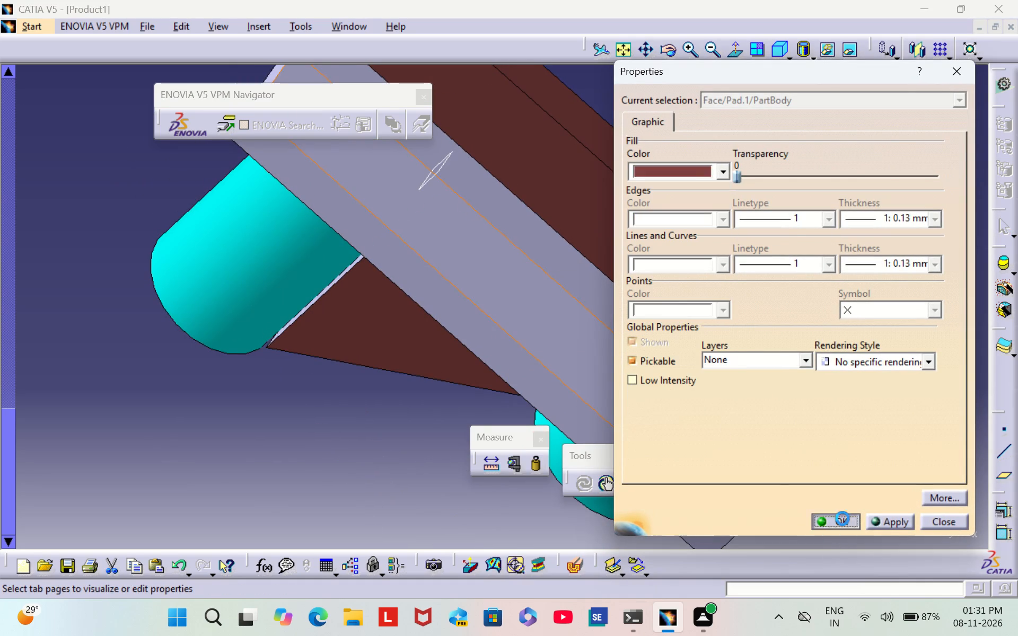
click(192, 488)
Set the fill colour of the stem's opposite, still grey long side face to the same reddish brown.
scroll(276, 449, down, 1)
middle_drag(276, 447, 374, 393)
right_drag(276, 446, 374, 393)
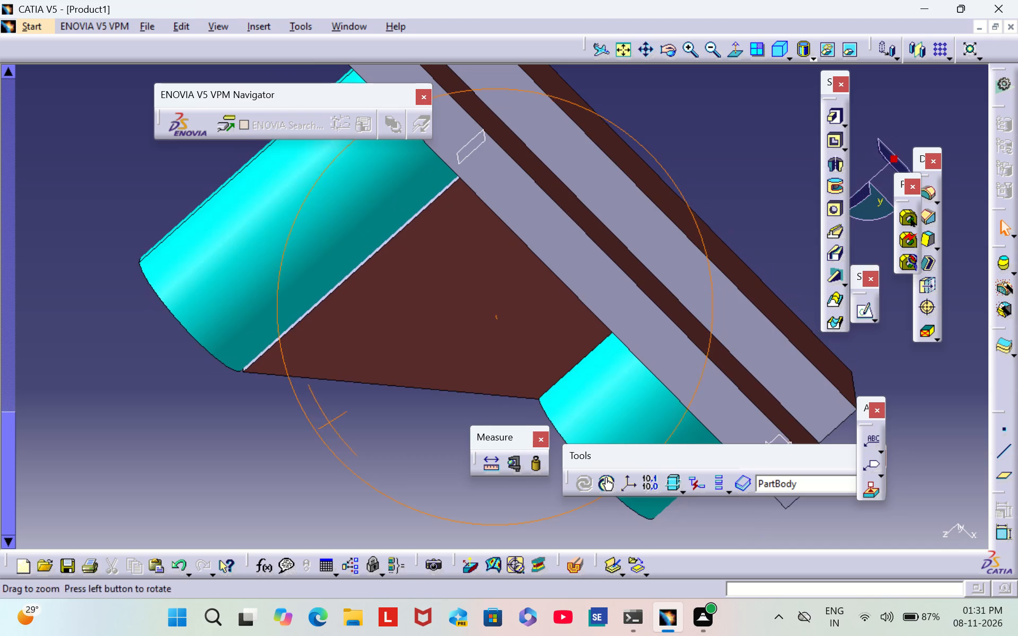
middle_drag(374, 393, 376, 394)
right_click(622, 210)
click(661, 278)
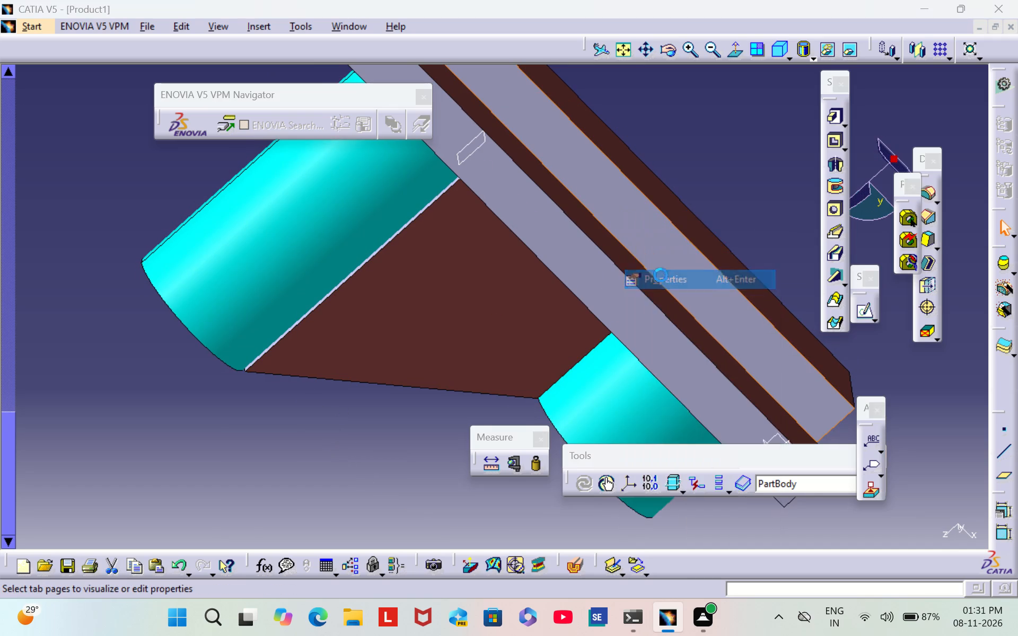
click(683, 175)
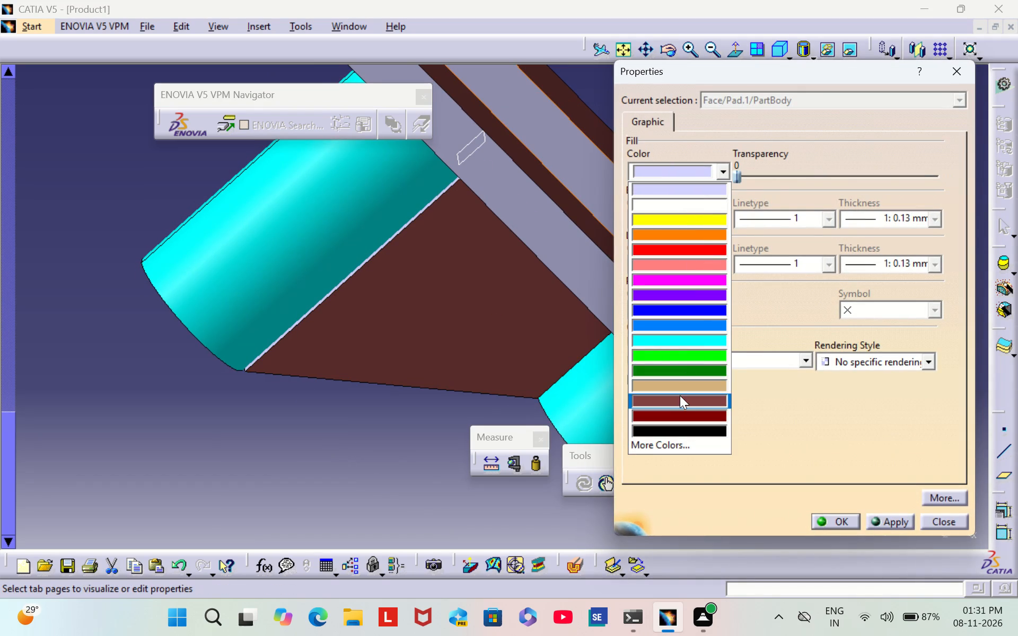
click(679, 396)
click(833, 519)
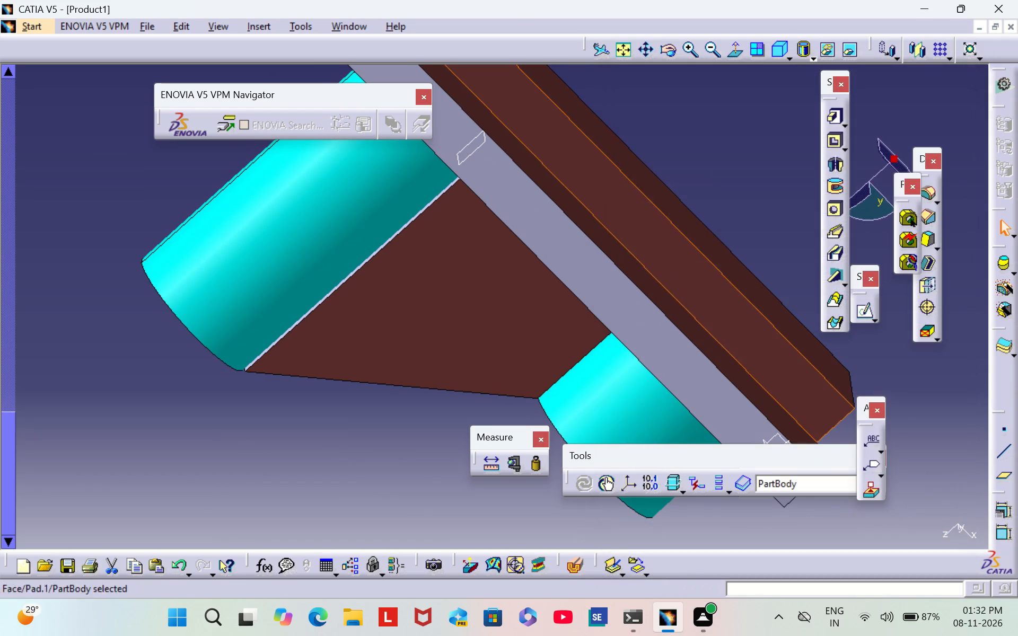
Set the fill colour of the flange's remaining grey long side face to dark red.
click(248, 455)
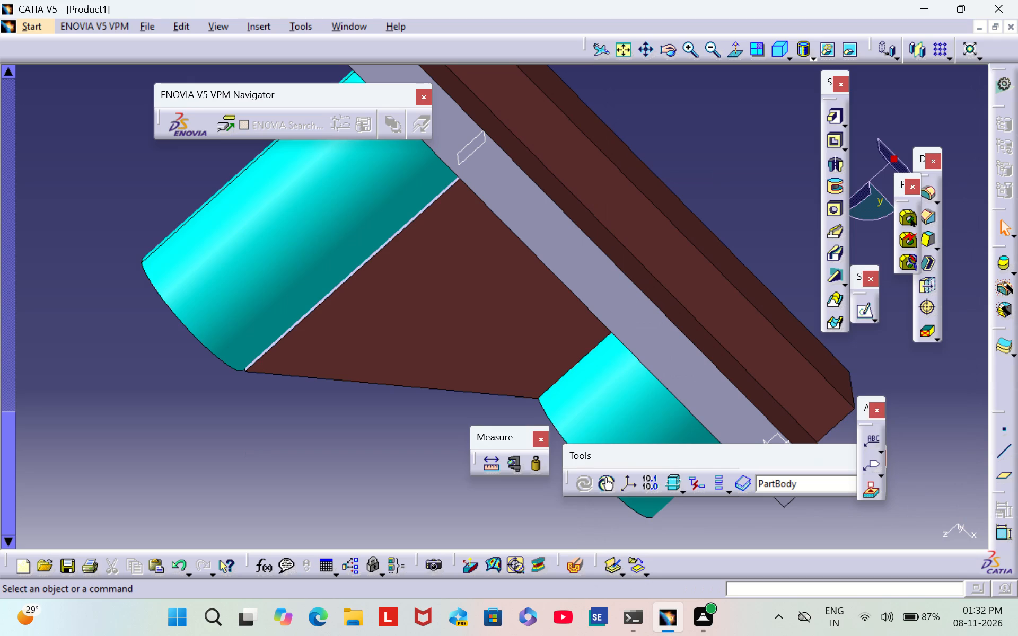
middle_drag(251, 455, 361, 383)
scroll(251, 455, down, 1)
right_drag(252, 455, 361, 383)
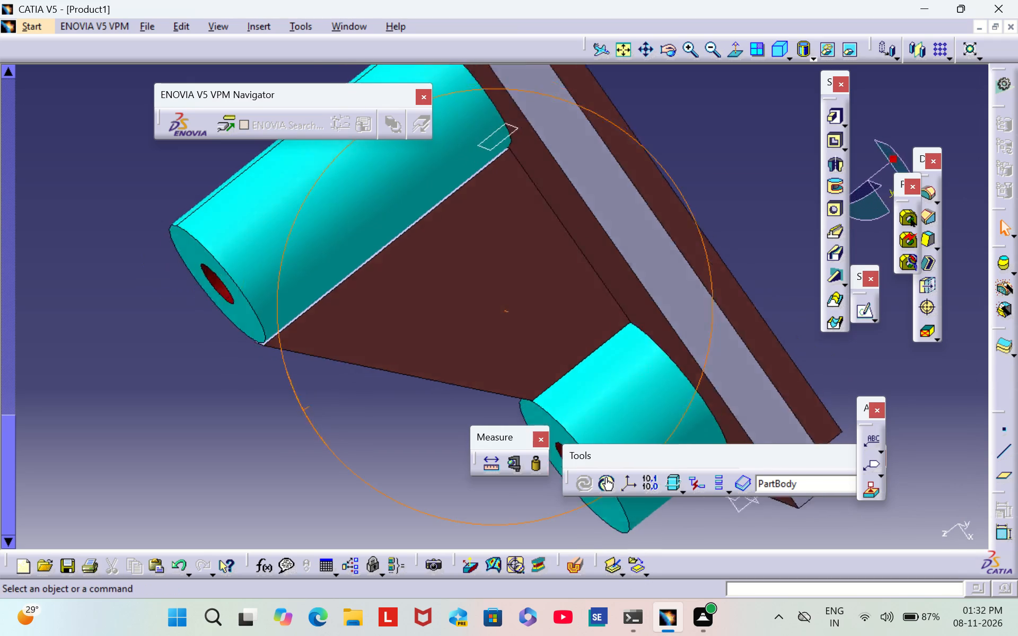
right_drag(361, 383, 441, 377)
middle_drag(361, 383, 442, 378)
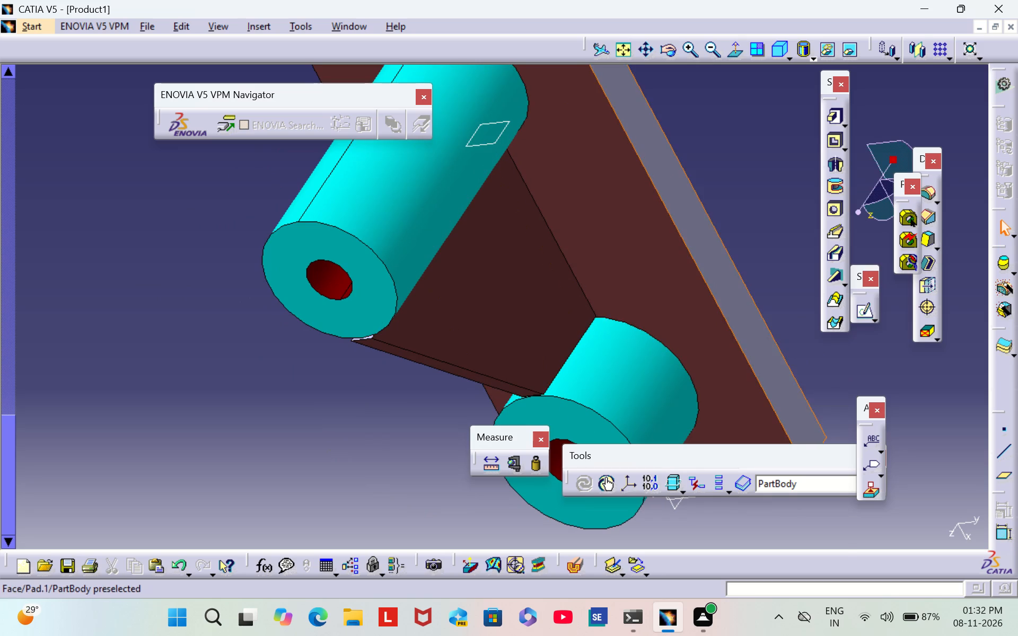
right_click(690, 225)
click(740, 295)
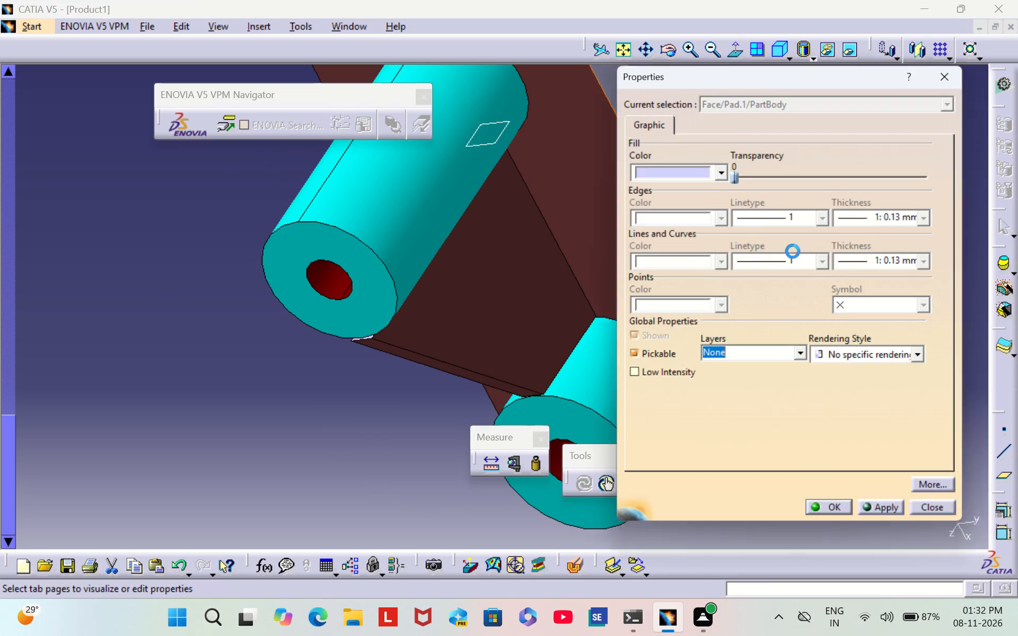
click(682, 171)
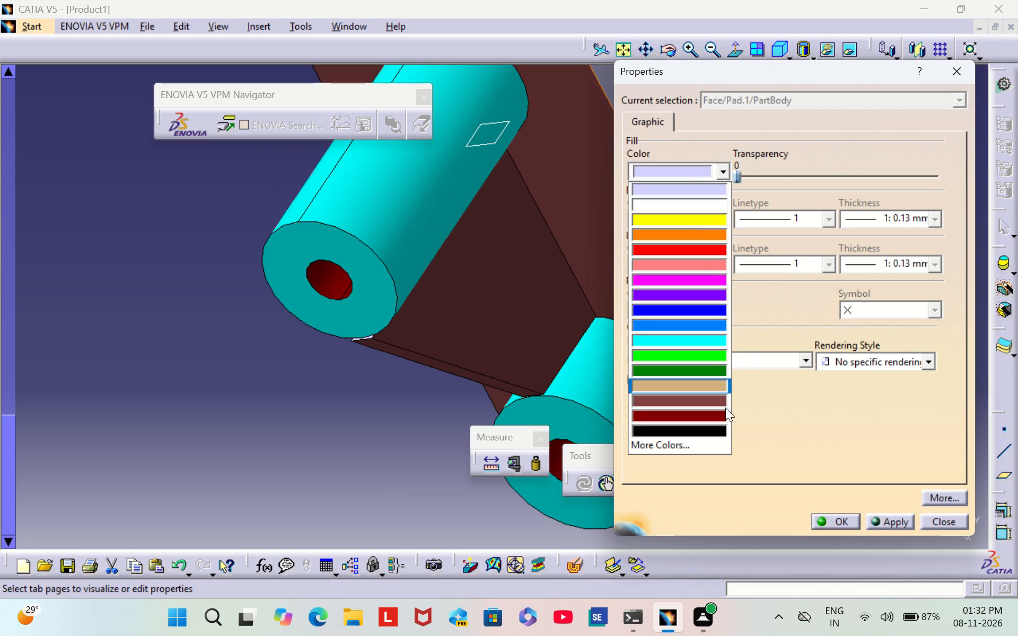
click(722, 409)
click(834, 524)
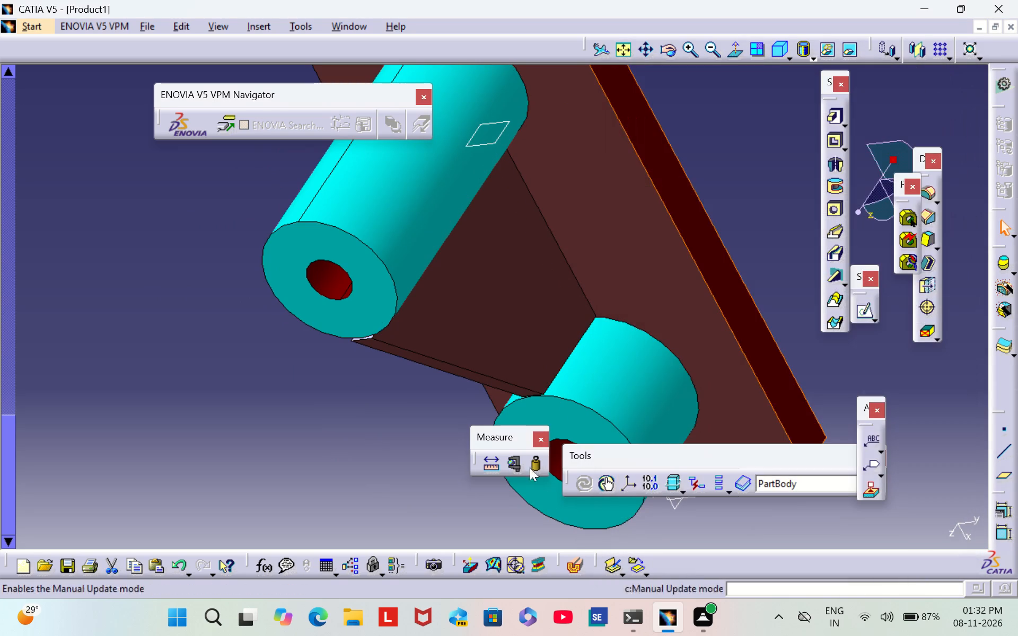
click(406, 448)
Set the fill colour of the T-shaped end face nearest the taller boss to reddish brown.
middle_drag(406, 447, 641, 409)
scroll(406, 447, down, 1)
right_drag(406, 446, 641, 409)
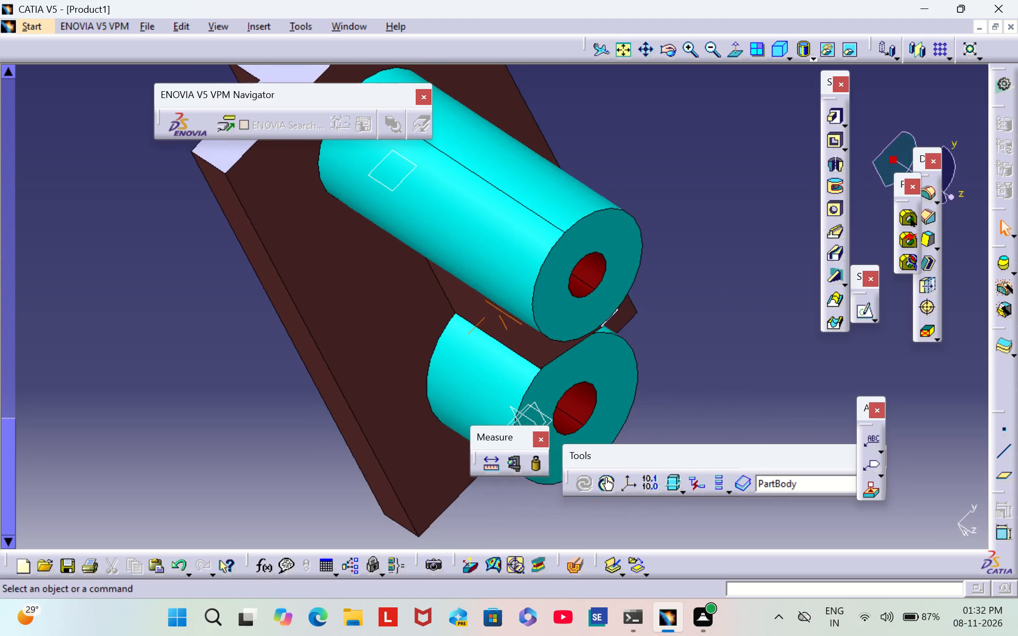
middle_drag(146, 381, 253, 492)
scroll(146, 380, down, 1)
middle_drag(252, 433, 488, 551)
right_drag(256, 440, 488, 551)
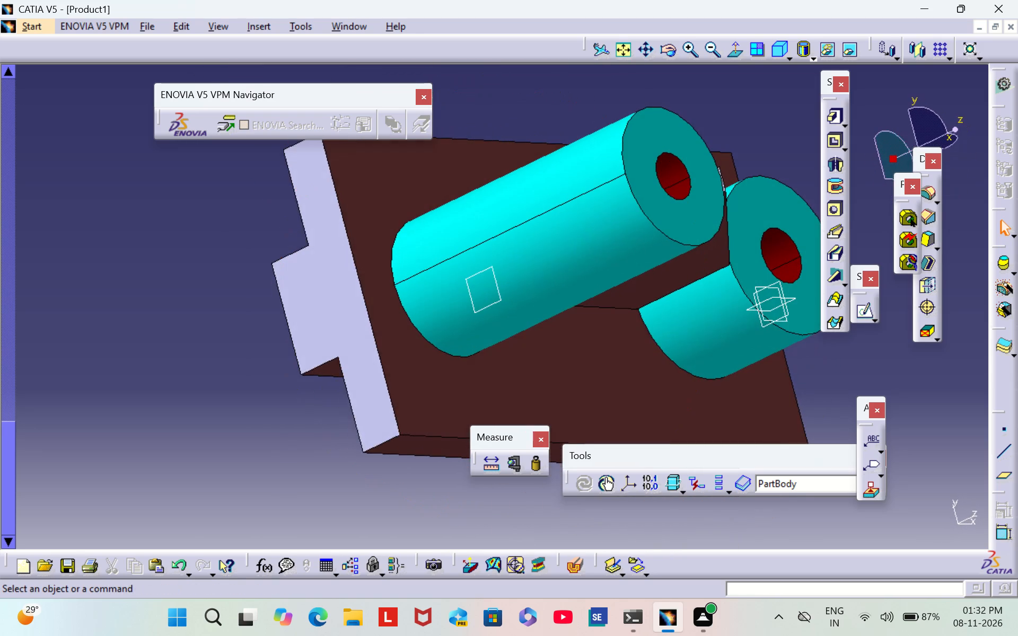
right_click(327, 272)
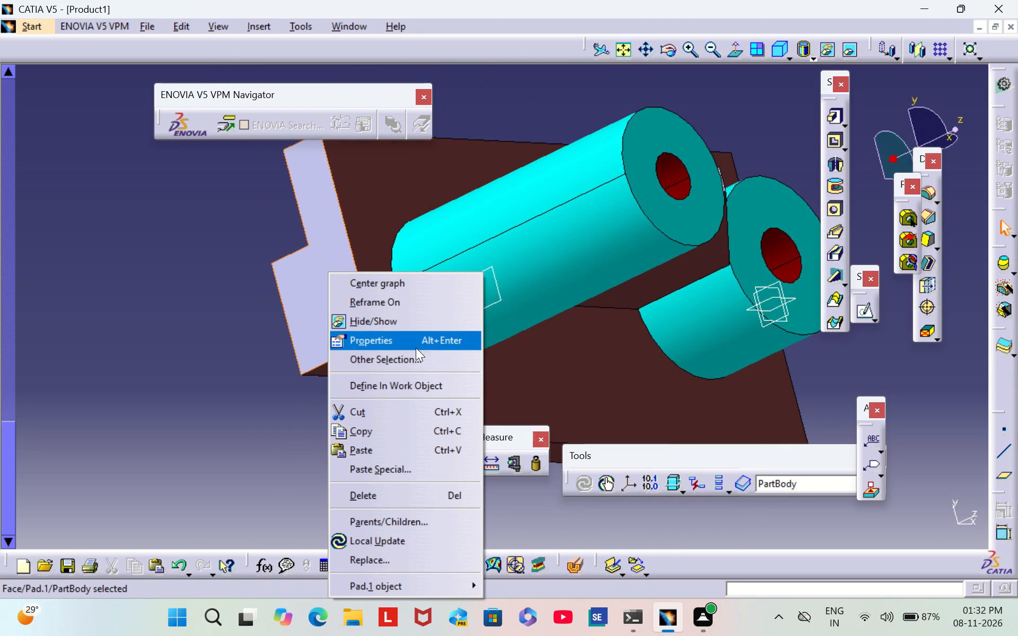
click(416, 347)
click(678, 174)
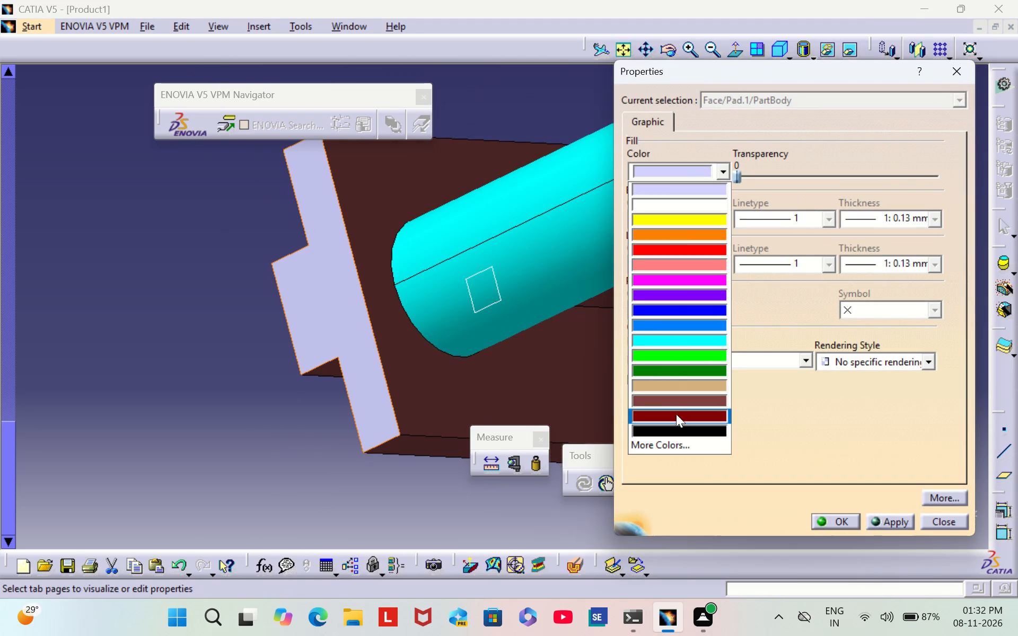
click(674, 401)
click(837, 525)
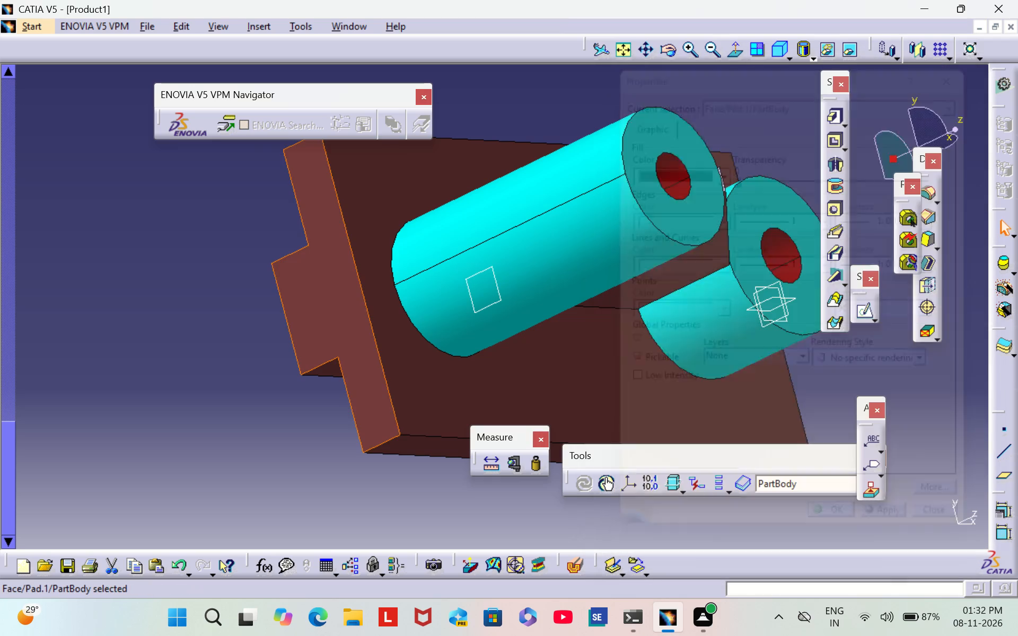
click(161, 394)
Set the fill colour of the taller boss's whole Pad.3 feature to dark red.
middle_drag(346, 396, 345, 394)
right_drag(346, 394, 345, 394)
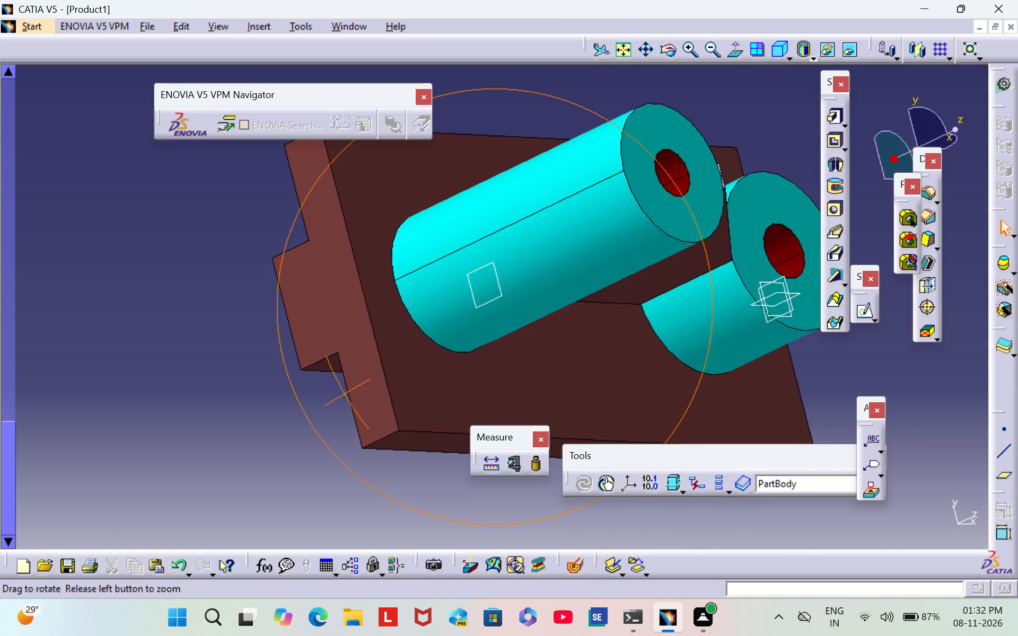
right_drag(345, 394, 216, 405)
middle_drag(345, 394, 216, 405)
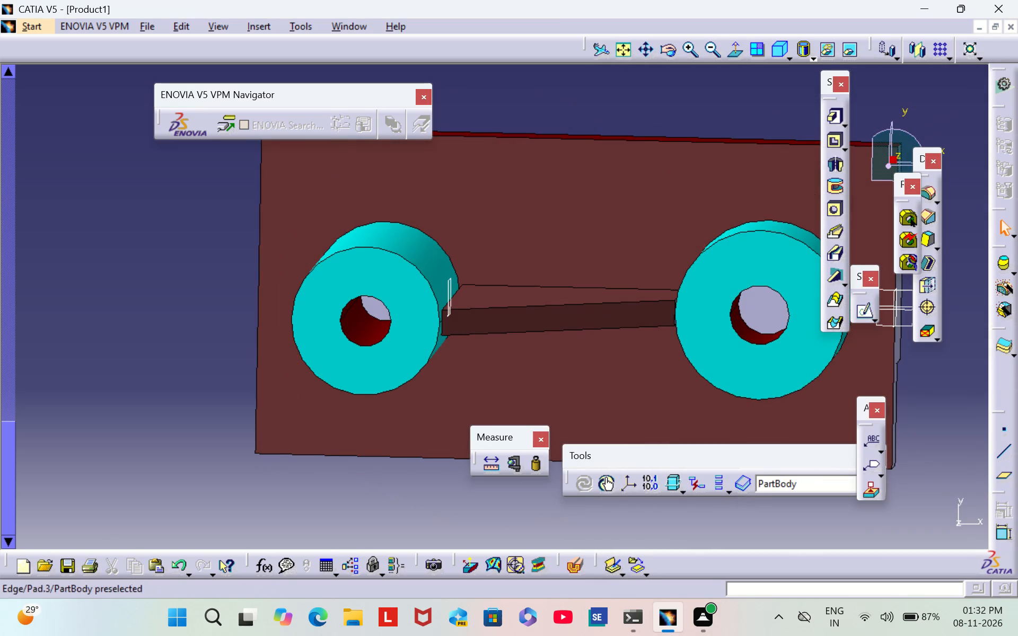
middle_drag(223, 400, 329, 346)
right_drag(222, 400, 329, 346)
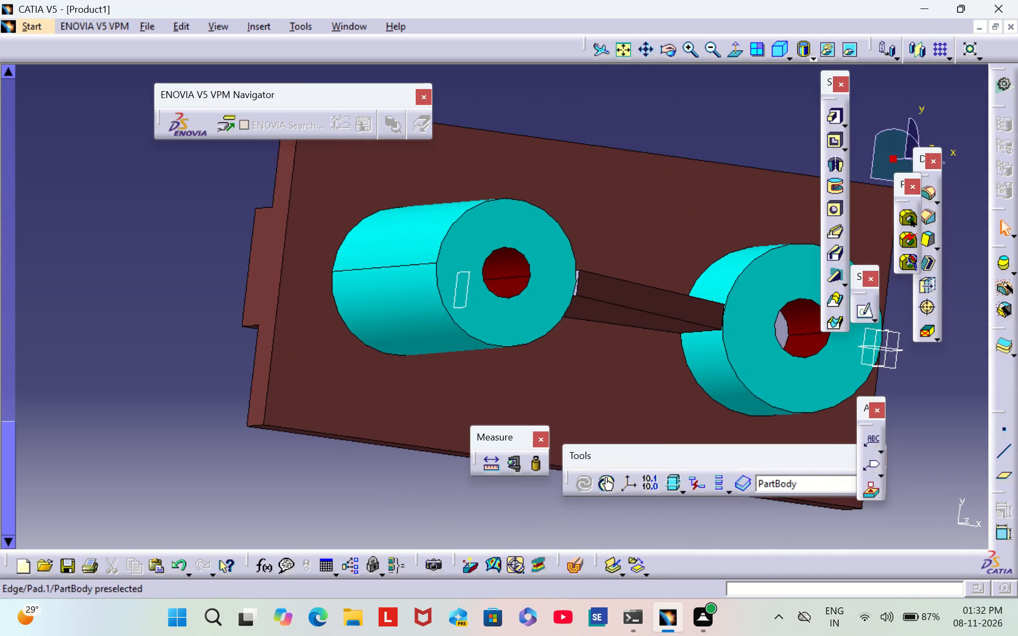
scroll(396, 484, down, 1)
middle_drag(396, 484, 308, 417)
right_drag(394, 482, 308, 417)
middle_drag(266, 433, 270, 427)
right_drag(268, 430, 293, 329)
middle_drag(270, 427, 293, 329)
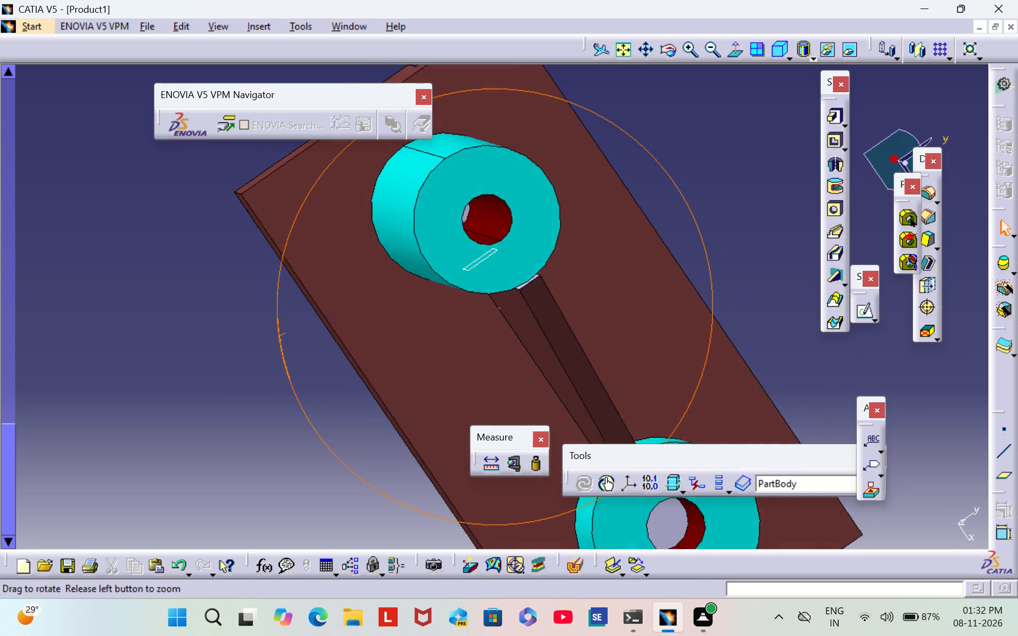
right_drag(293, 329, 286, 329)
middle_drag(293, 329, 286, 329)
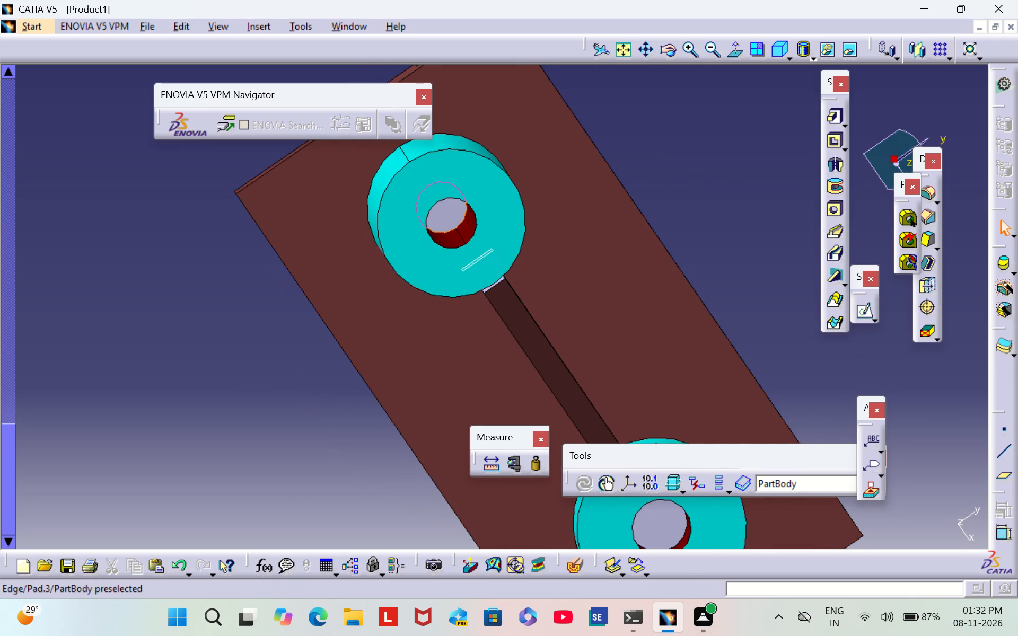
right_click(457, 226)
click(514, 289)
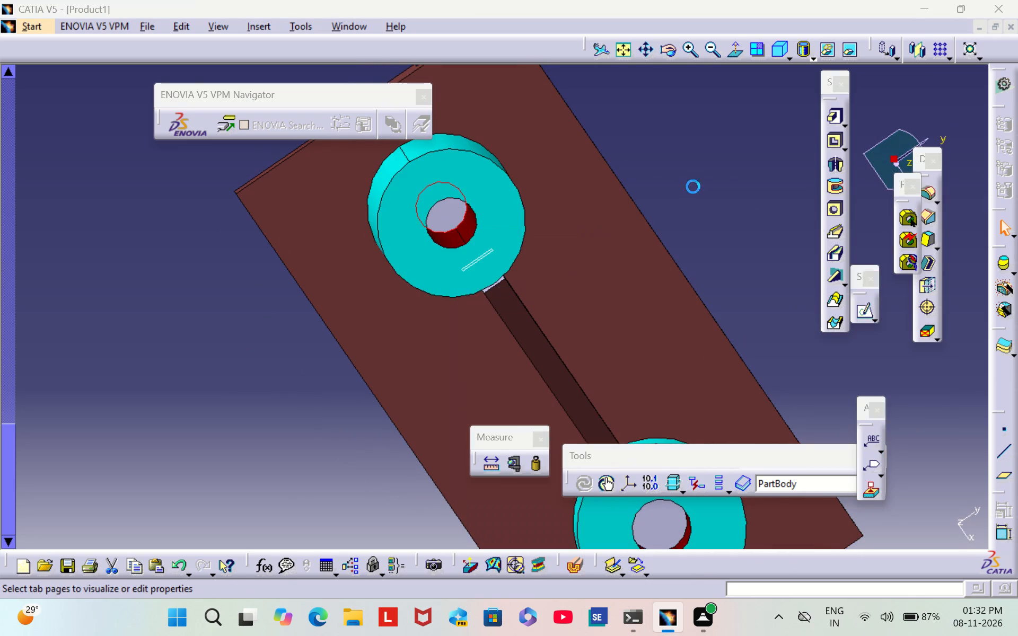
click(681, 169)
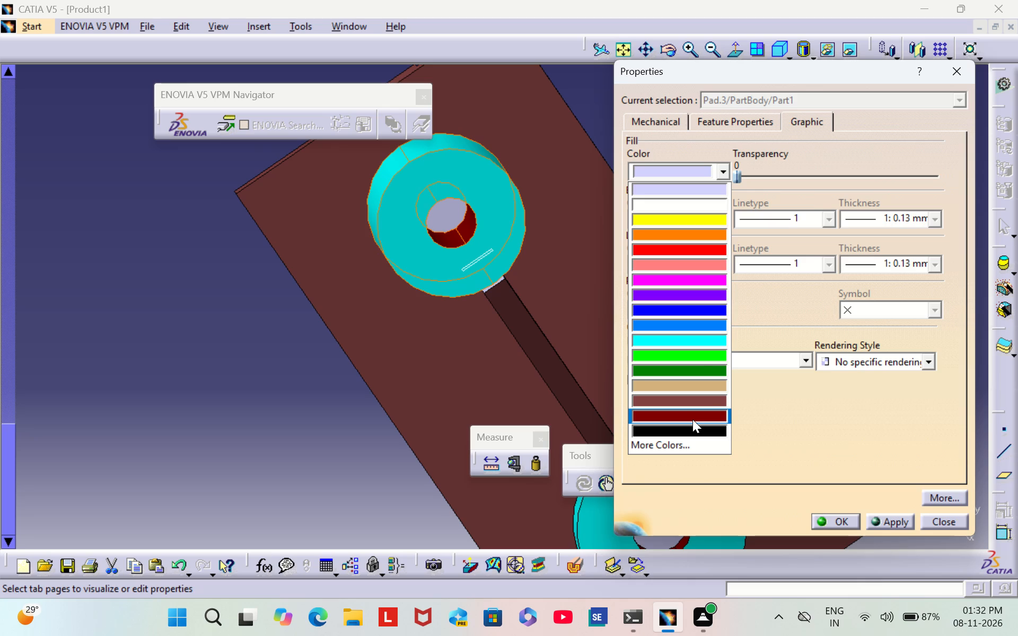
click(692, 419)
click(832, 520)
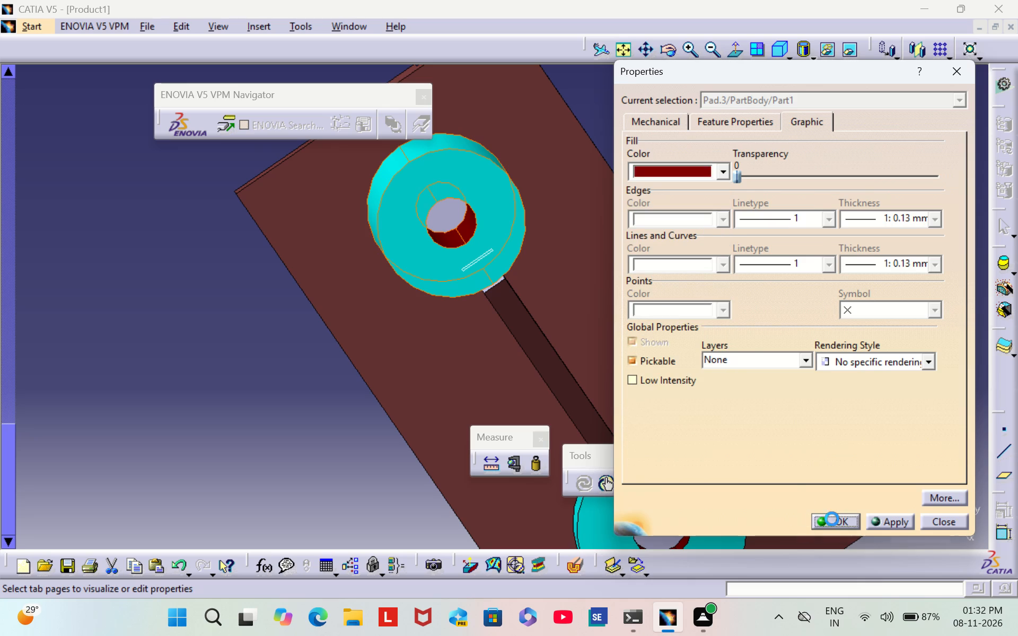
click(177, 501)
Set the fill colour of the grey base face at the bottom of the taller boss's bore to dark red.
right_click(454, 211)
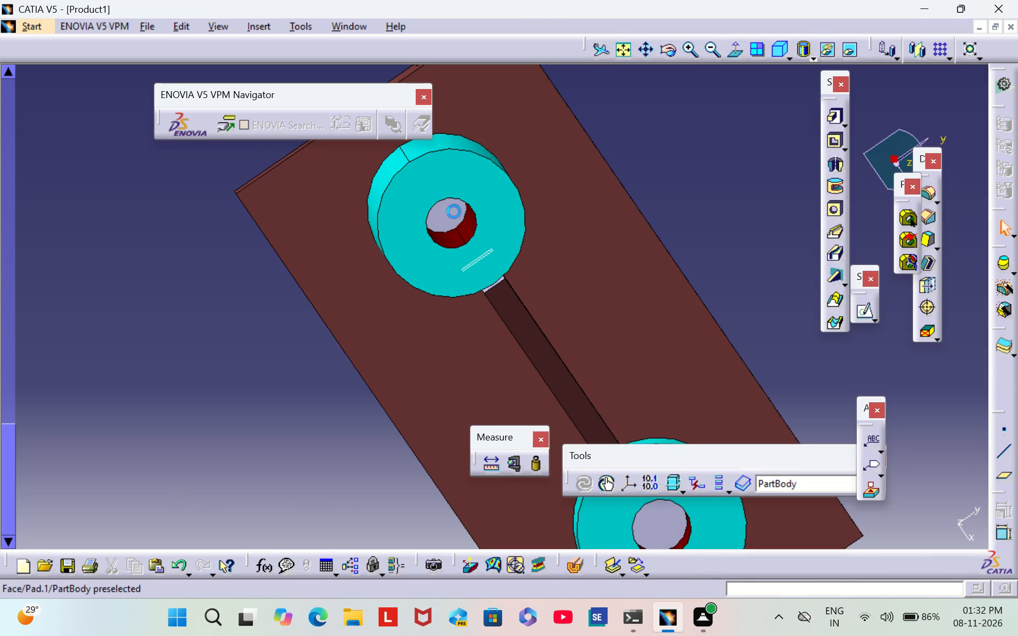
click(517, 282)
click(671, 166)
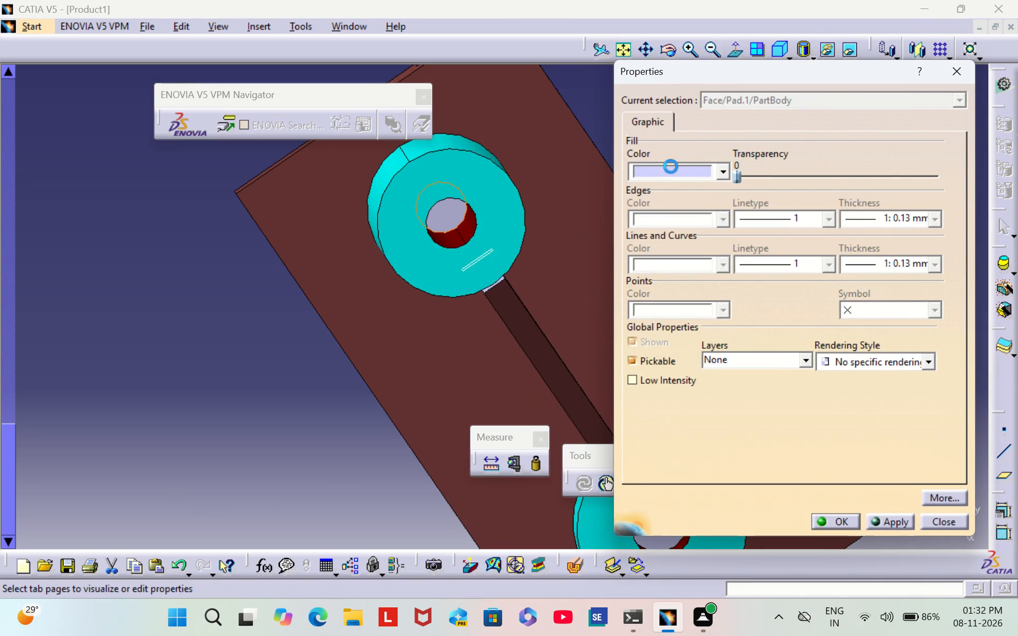
click(685, 409)
click(835, 520)
click(362, 441)
Set the fill colour of the grey base face at the bottom of the shorter boss's bore to dark red.
scroll(377, 437, down, 1)
middle_drag(377, 437, 355, 397)
right_drag(378, 432, 355, 397)
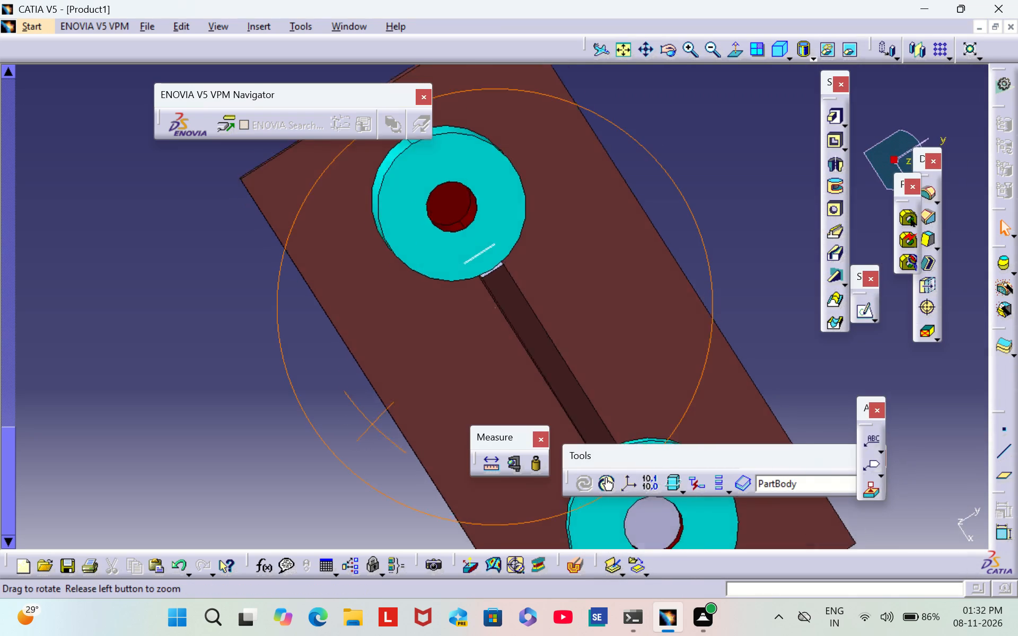
middle_drag(355, 397, 333, 384)
right_drag(355, 397, 333, 384)
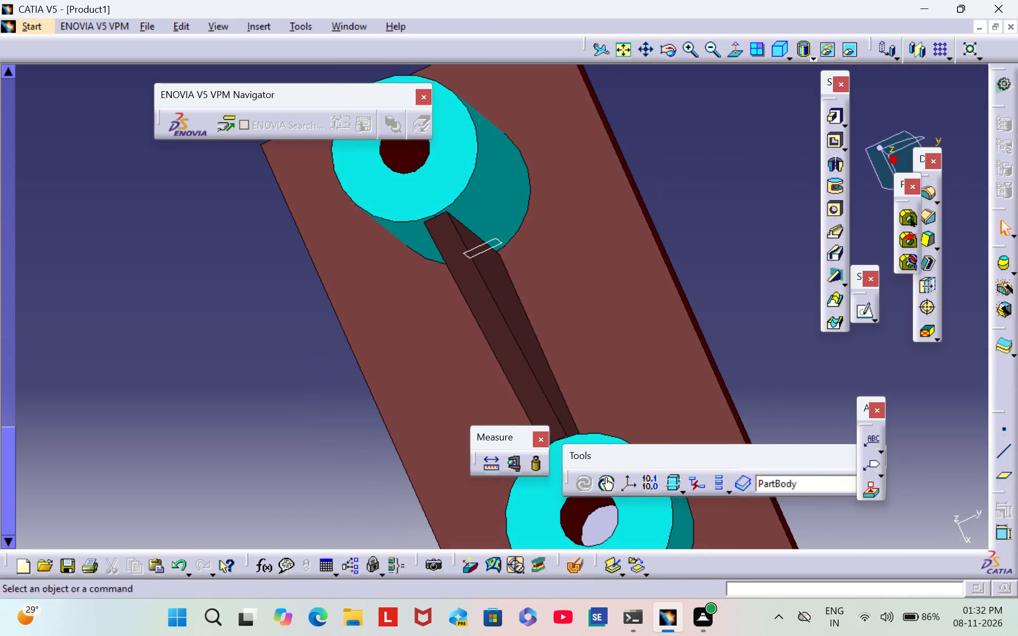
middle_drag(821, 409, 666, 117)
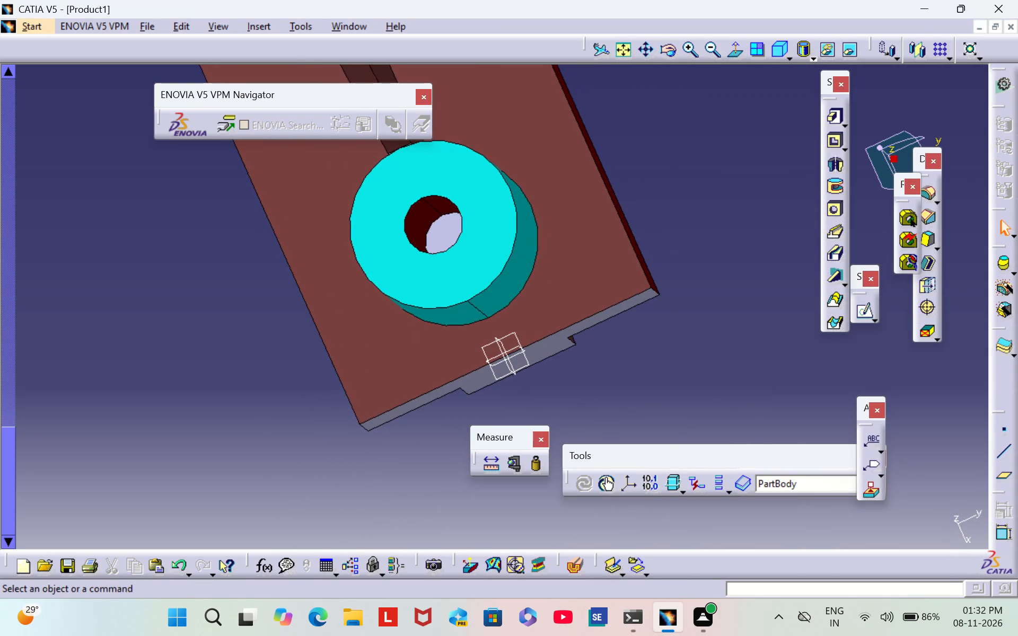
middle_drag(242, 388, 340, 450)
scroll(242, 388, down, 1)
right_drag(244, 392, 340, 450)
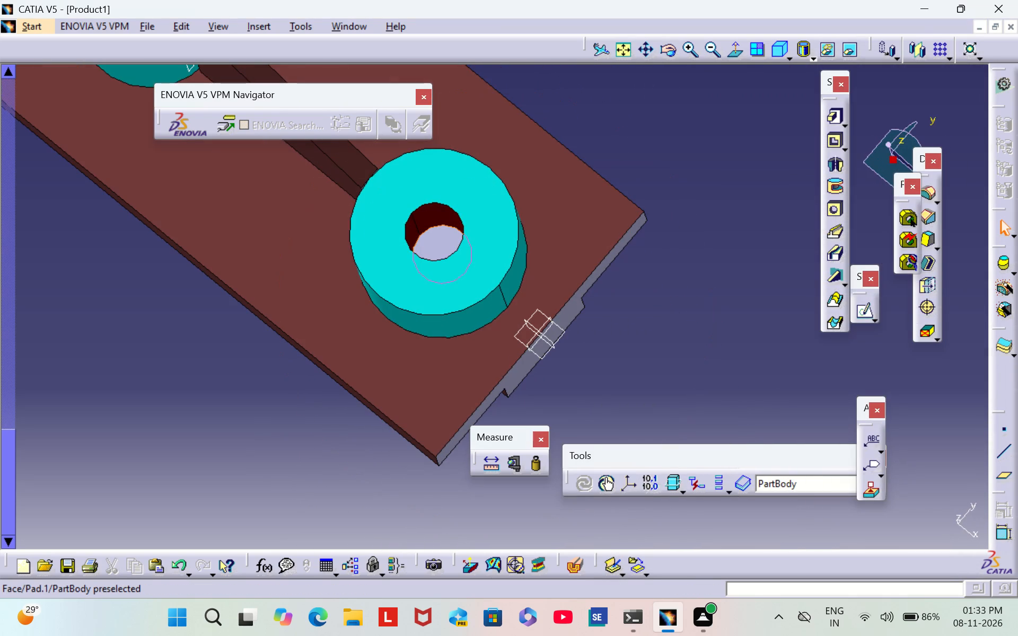
right_click(438, 245)
click(508, 317)
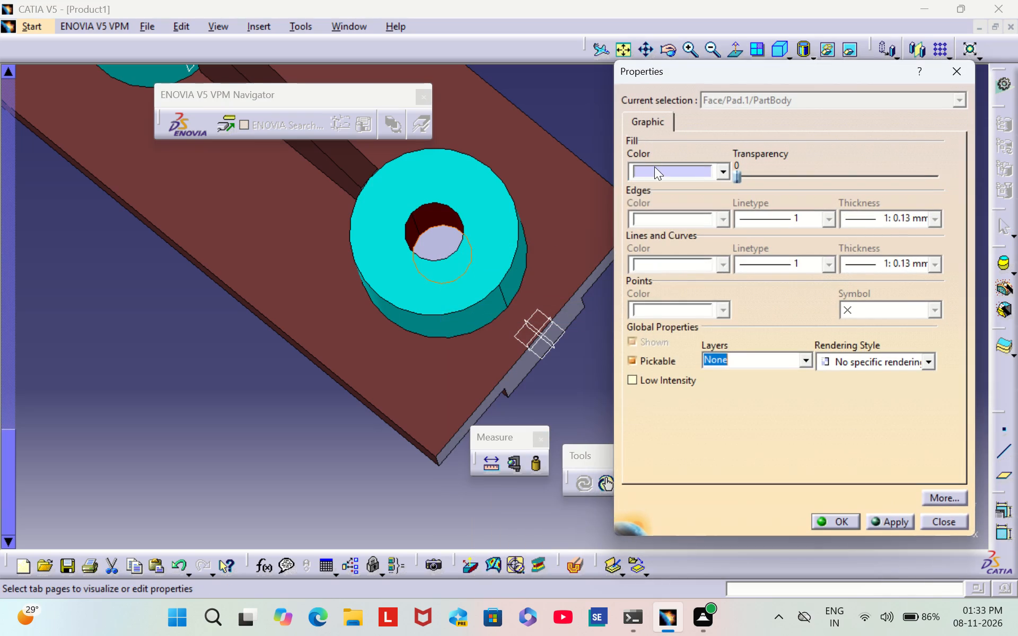
click(654, 166)
click(682, 417)
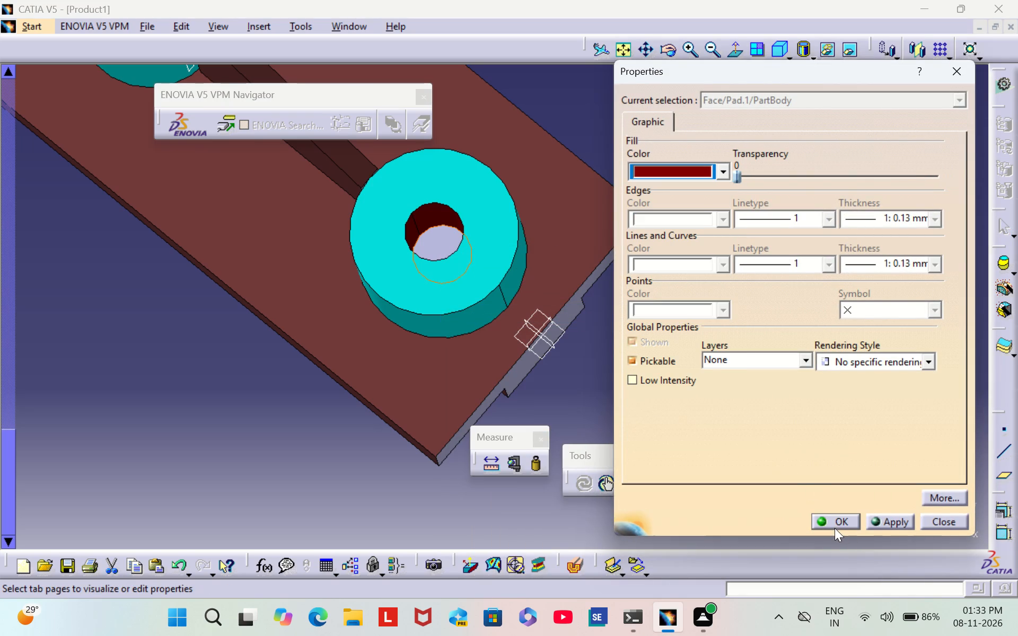
click(833, 524)
click(736, 368)
Set the fill colour of the T-shaped end face nearest the shorter boss to reddish brown.
middle_drag(733, 366, 522, 344)
right_drag(730, 363, 522, 344)
middle_drag(522, 344, 520, 344)
right_click(438, 312)
click(488, 344)
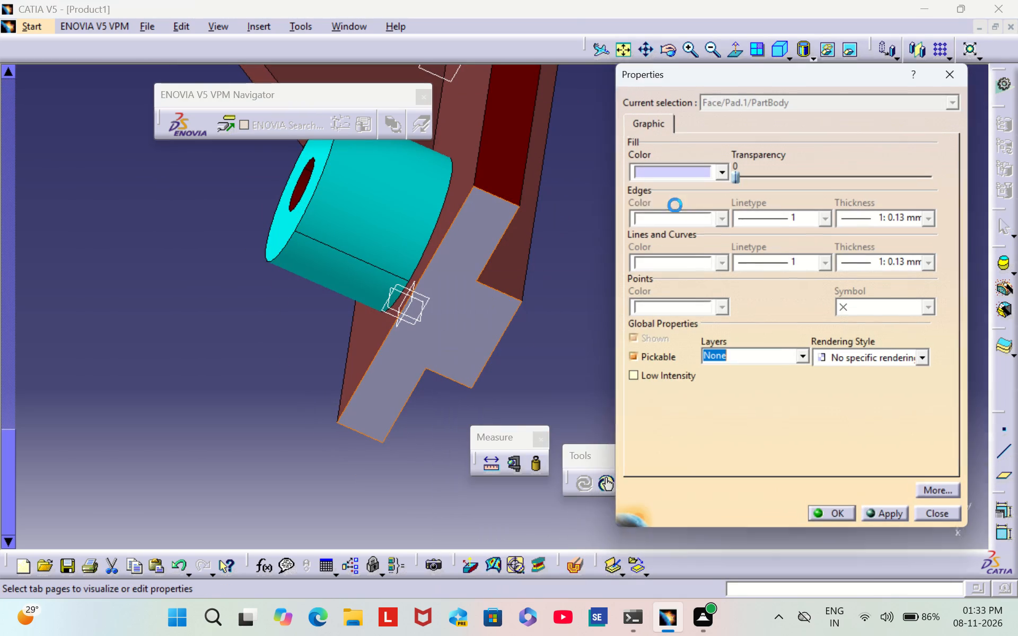
click(679, 175)
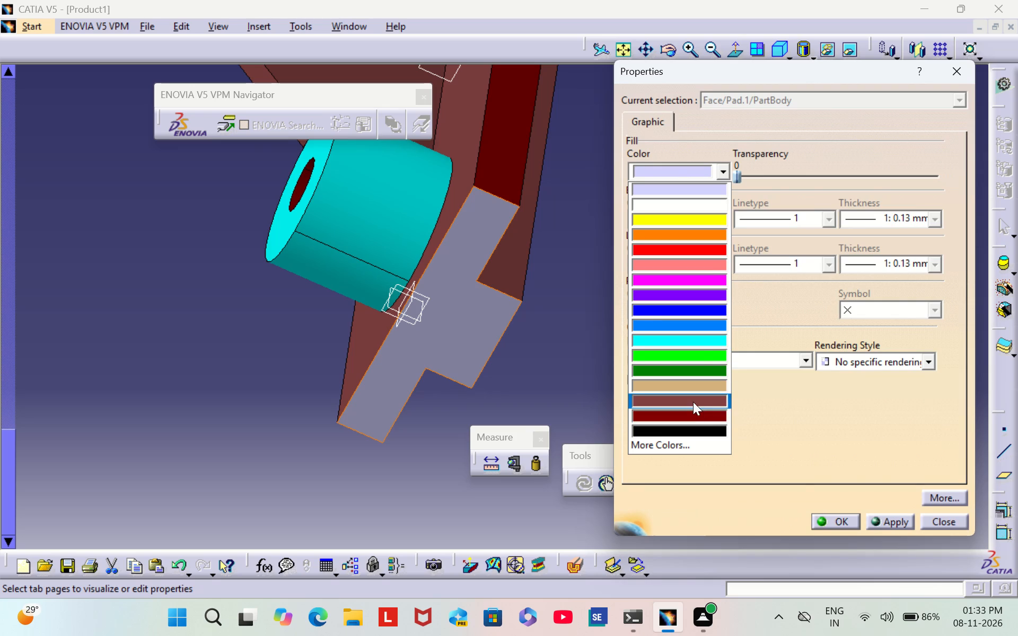
click(693, 401)
click(838, 522)
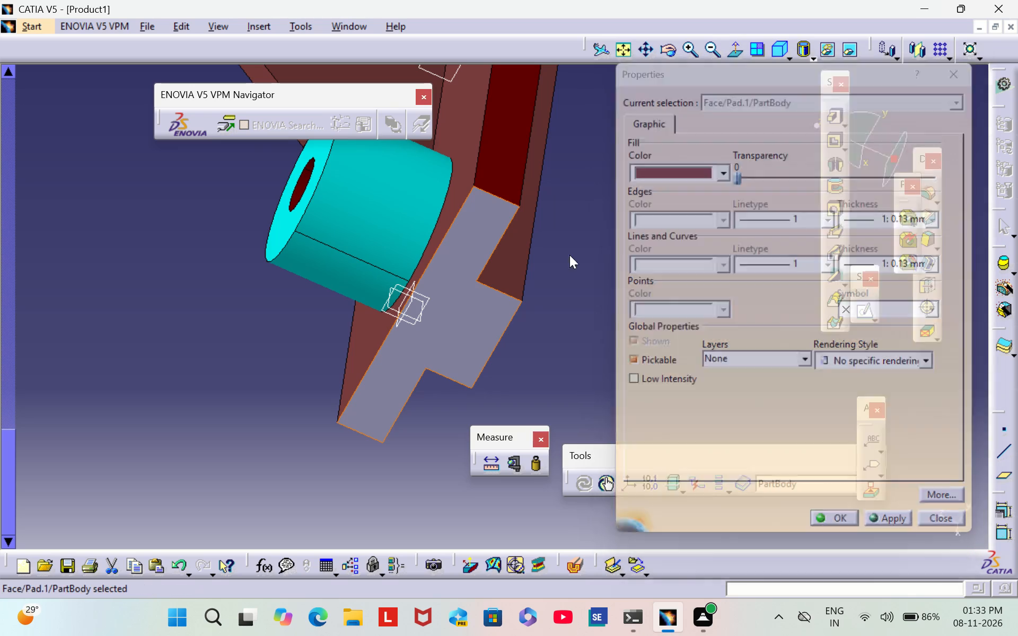
click(542, 233)
Inspect the coloured faces of the part from several sides and in the isometric view.
scroll(230, 374, down, 2)
middle_drag(230, 374, 522, 220)
right_drag(221, 384, 522, 220)
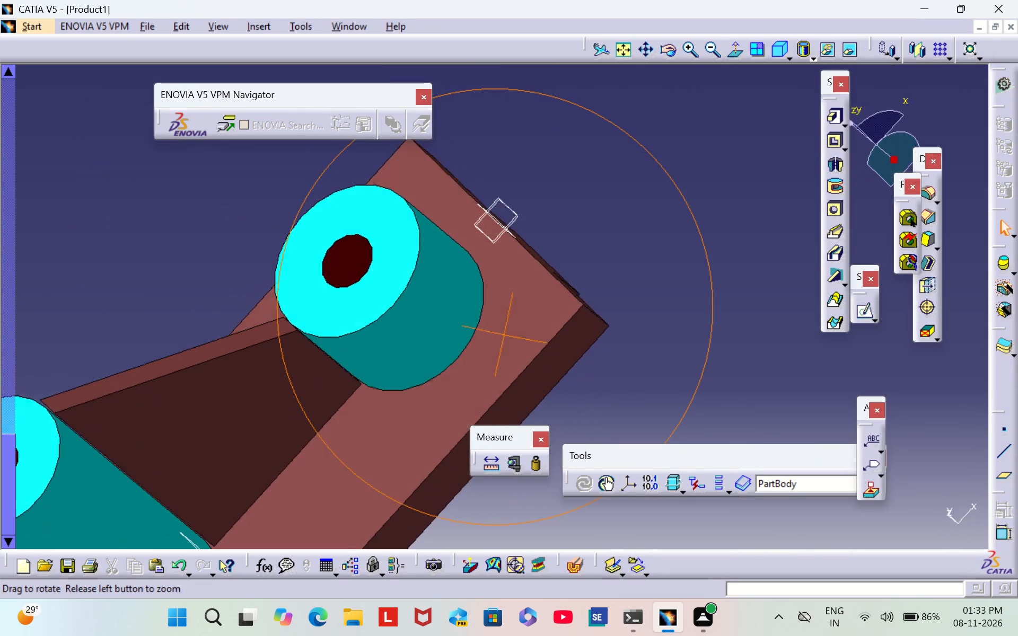
right_drag(522, 220, 522, 355)
middle_drag(522, 220, 522, 355)
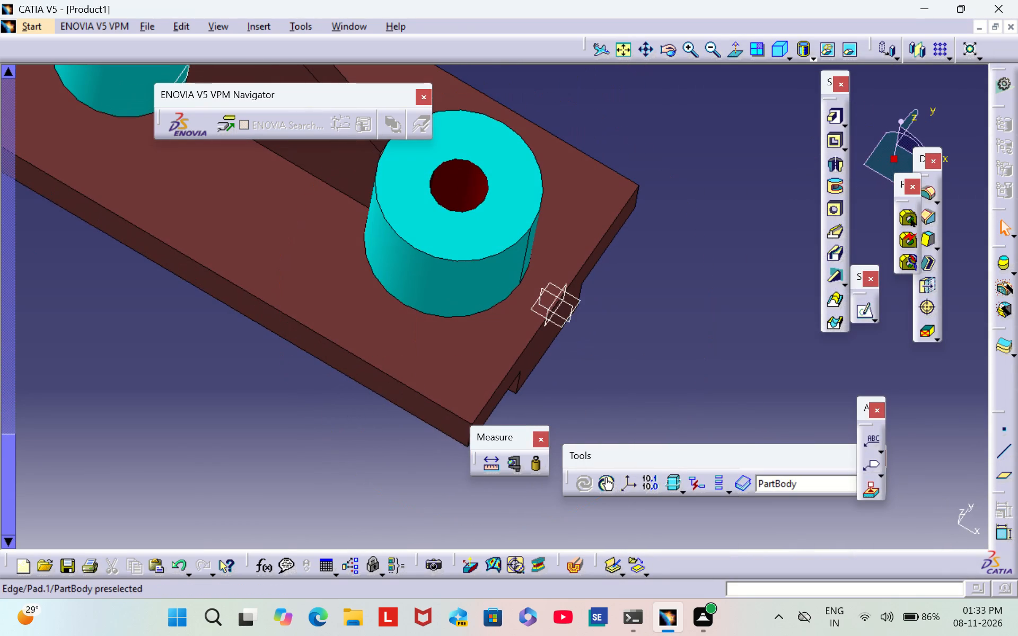
click(777, 52)
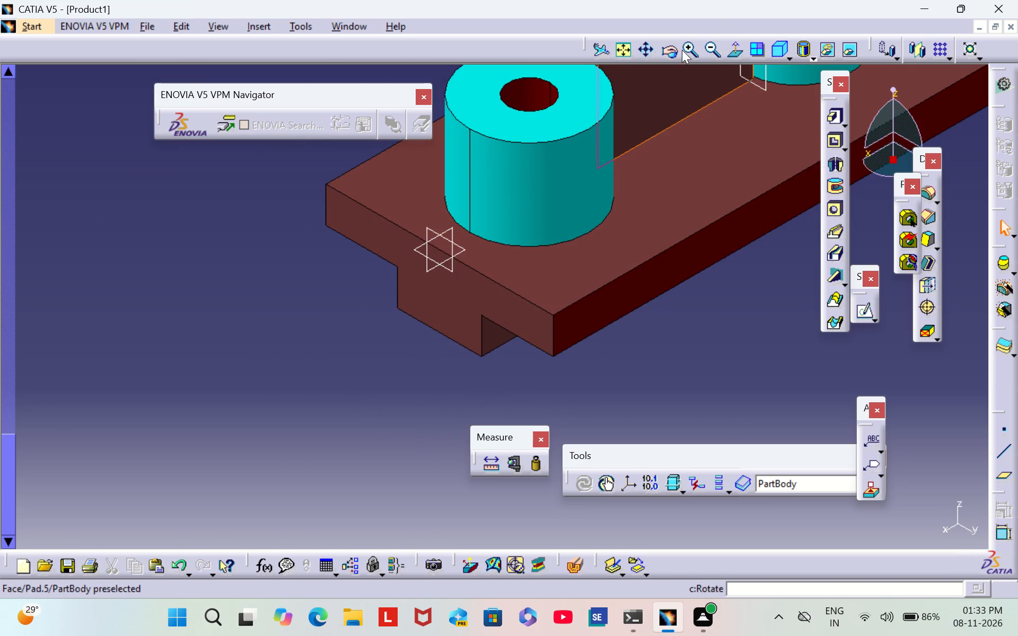
triple_click(714, 49)
triple_click(714, 49)
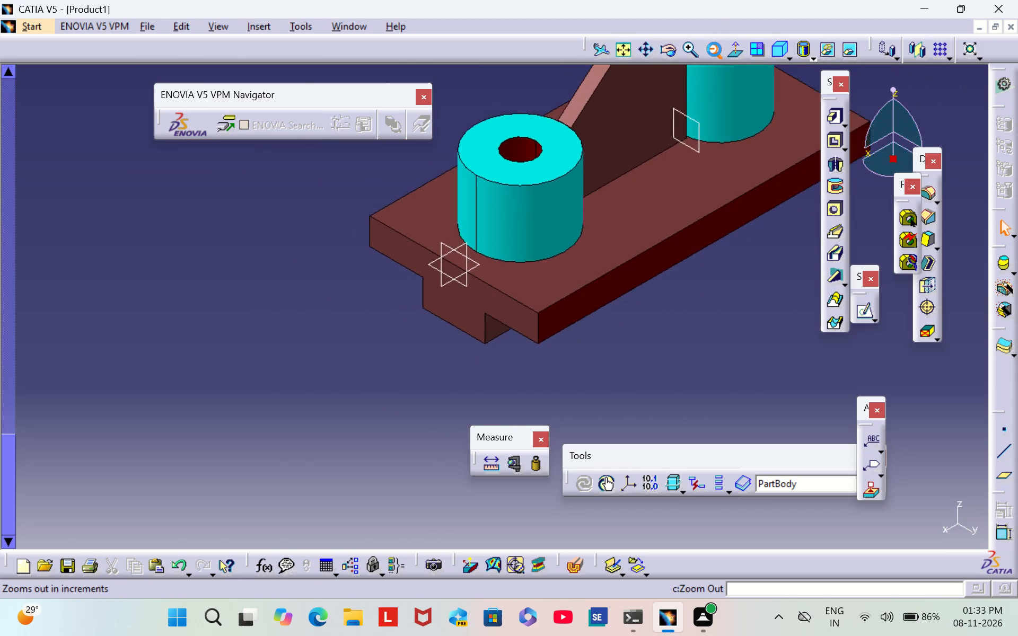
Save the part to the Desktop as a CATPart named PART 1, accepting the update of its links in the session.
middle_drag(739, 131, 619, 255)
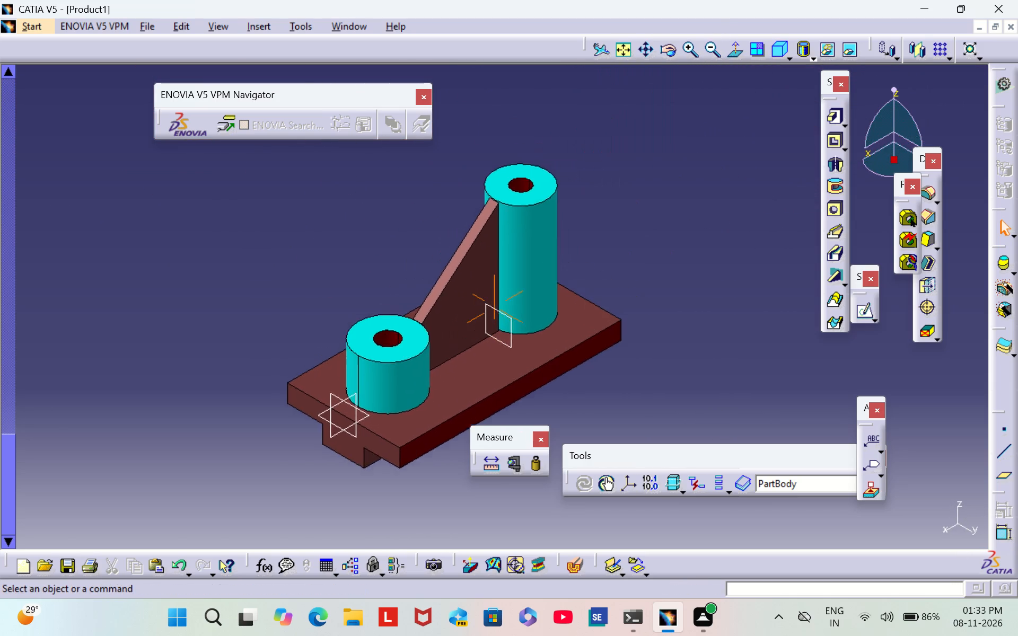
middle_drag(619, 255, 628, 244)
click(696, 52)
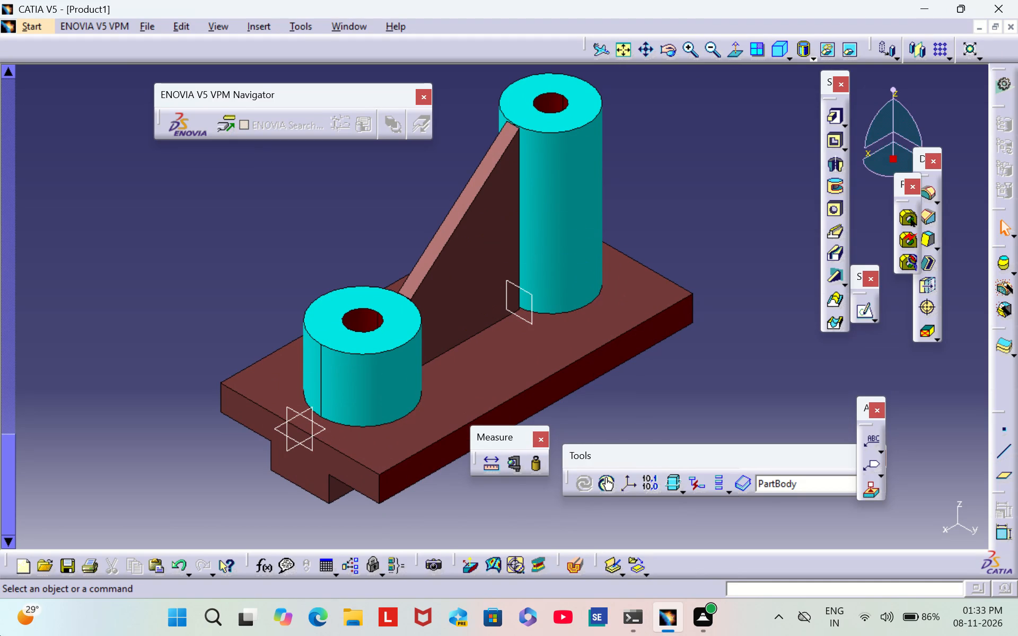
click(66, 569)
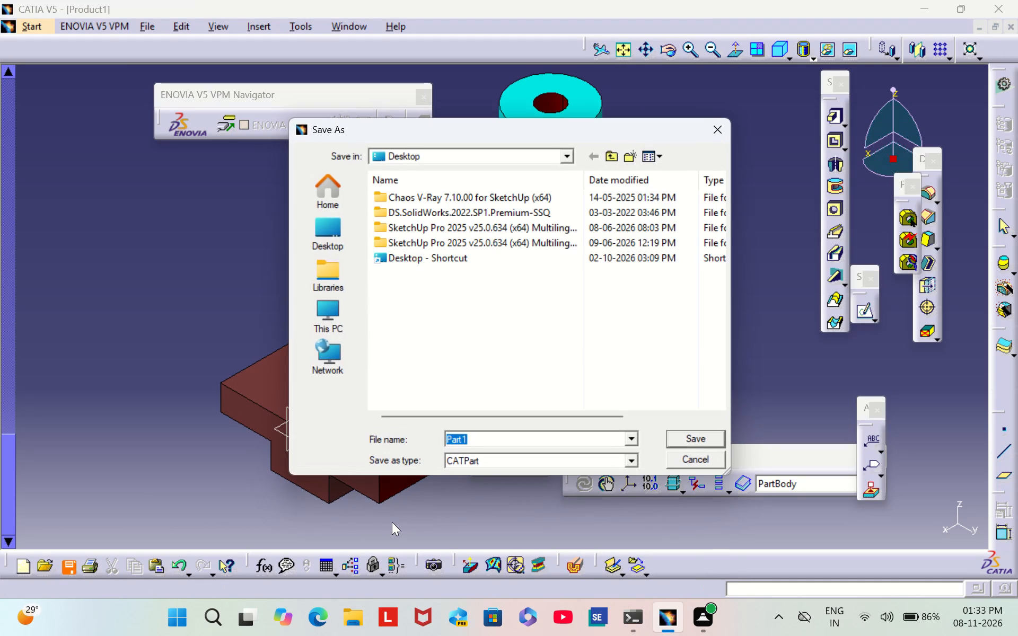
key(BackSpace)
text(PART)
key(space)
key(1)
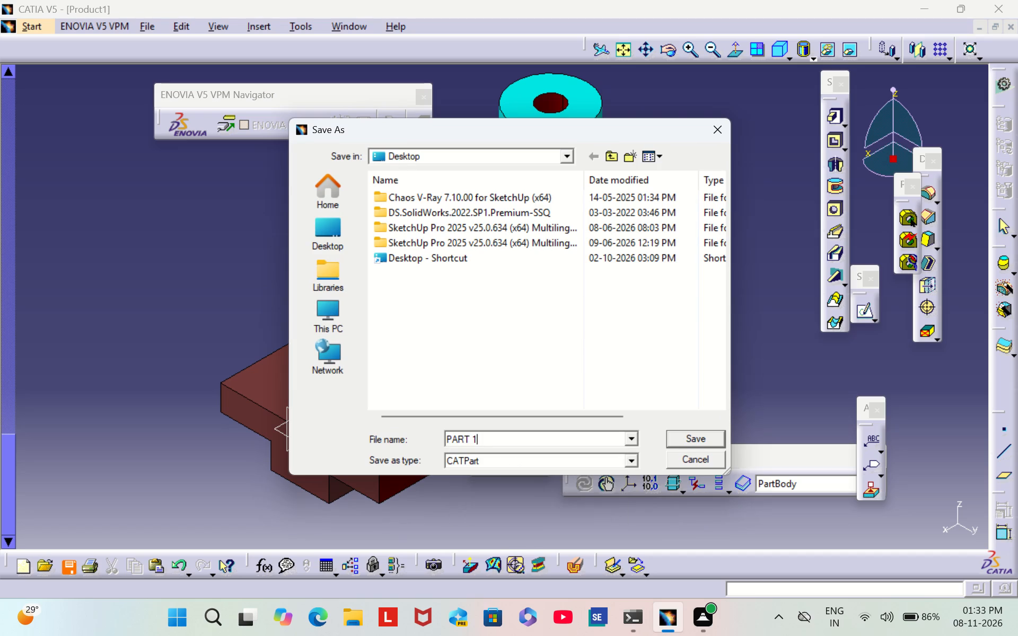
click(698, 441)
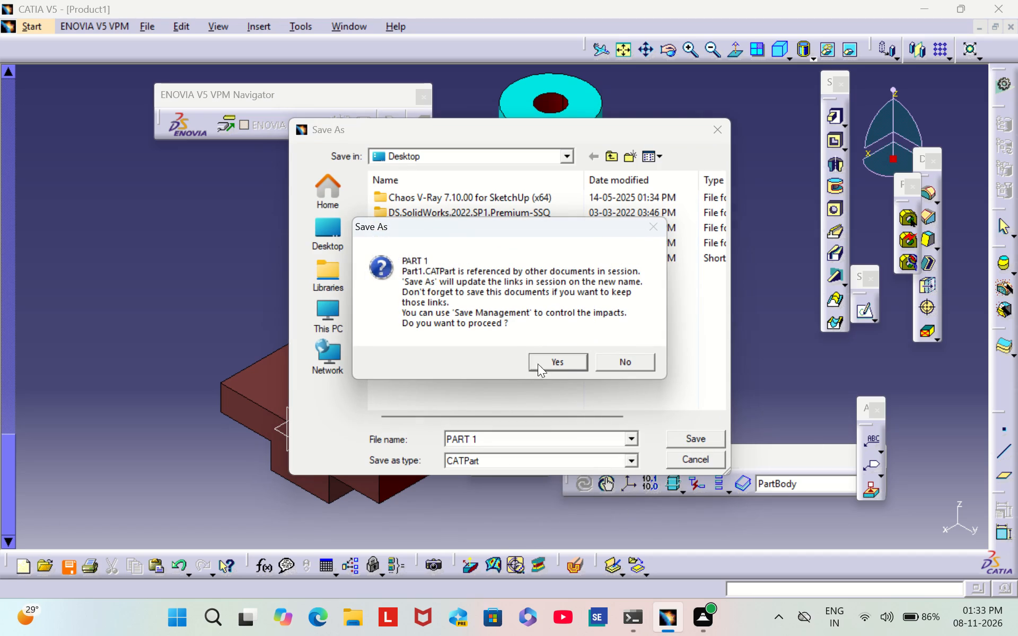
click(560, 359)
Print the view of the coloured part to a file on the Desktop named PART 1.
click(89, 572)
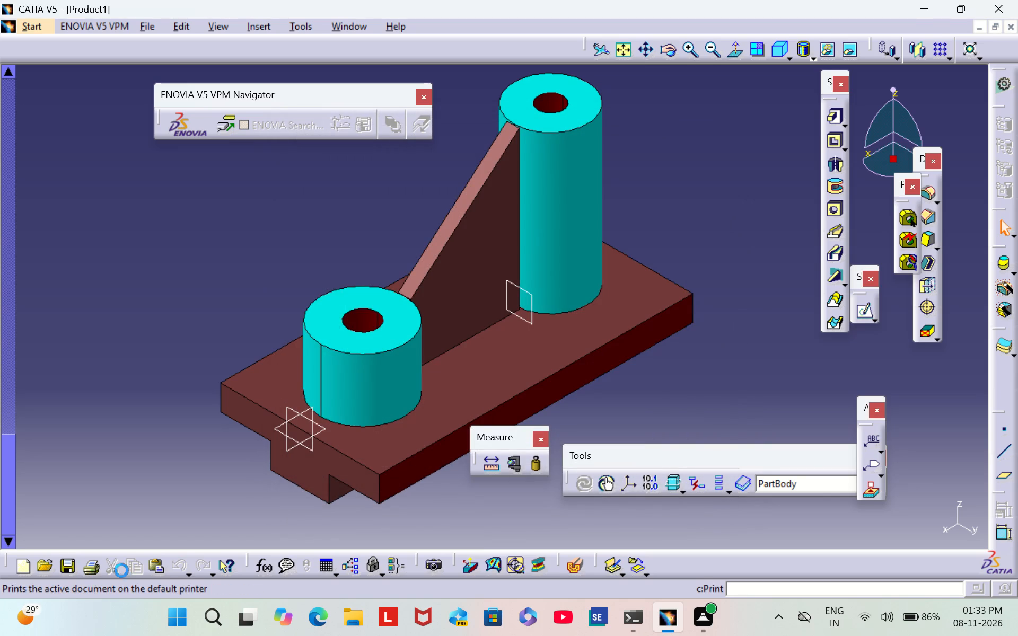
text(PART 1)
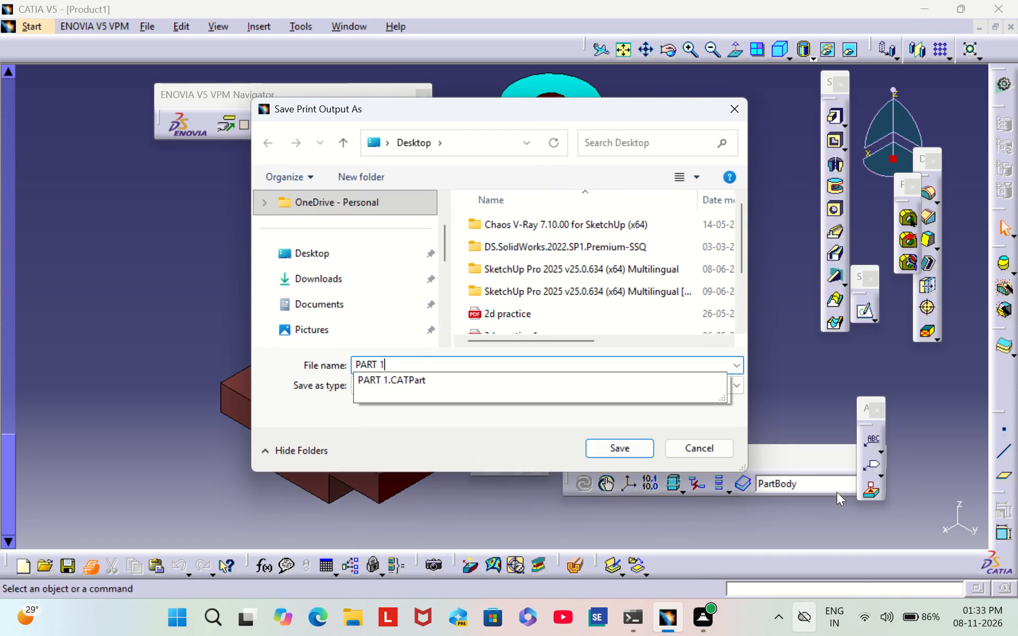
click(621, 446)
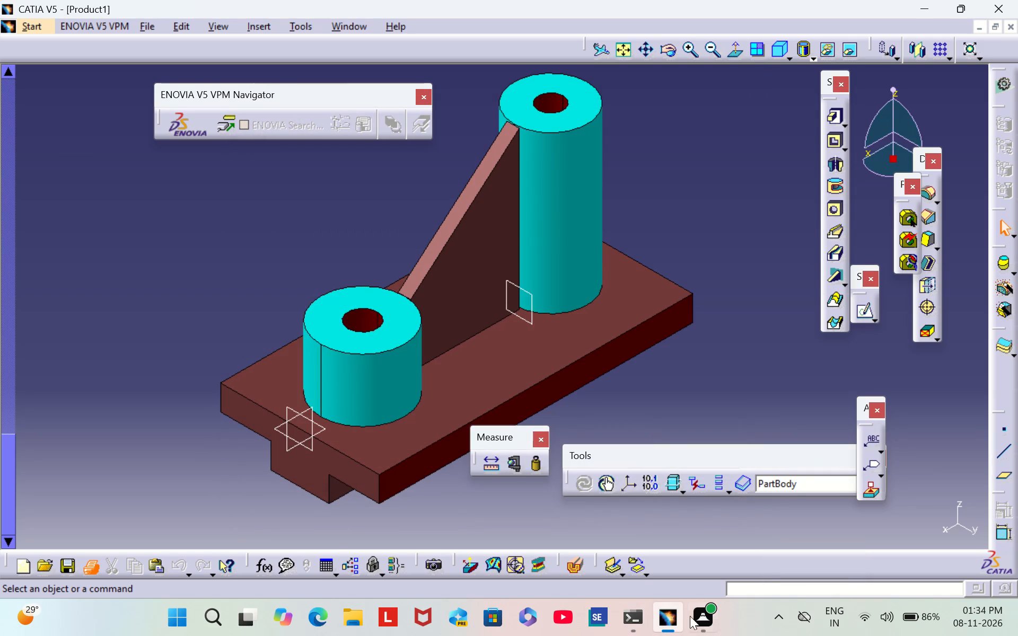